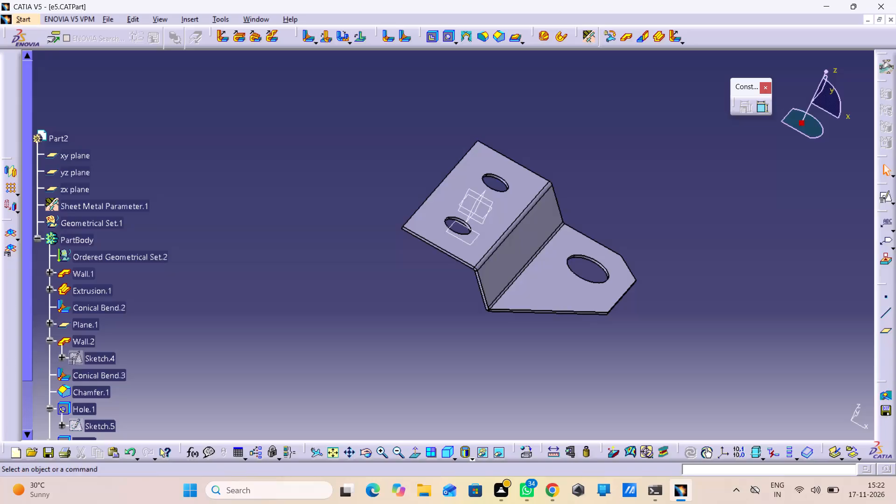
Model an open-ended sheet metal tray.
Close the open e5 and Part1 documents, discarding the changes made to Part1.
{"action": "left_click", "coordinate": [890, 19]}
{"action": "left_click", "coordinate": [890, 19]}
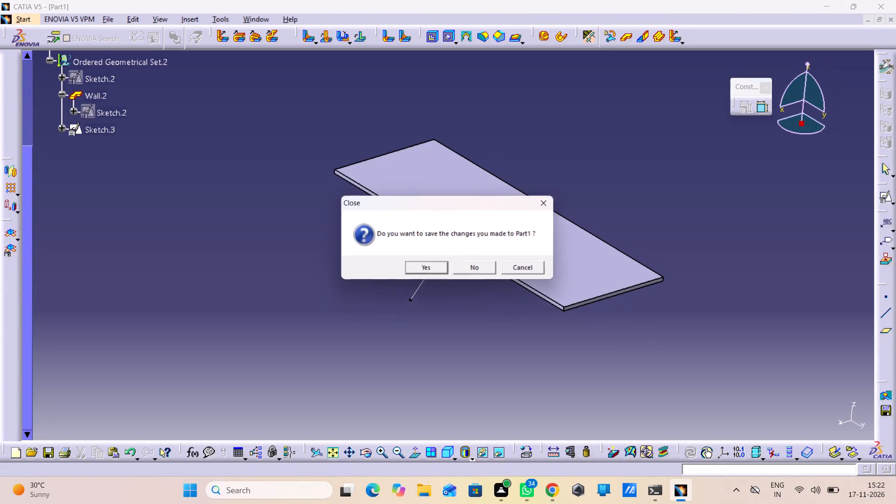
{"action": "left_click", "coordinate": [475, 266]}
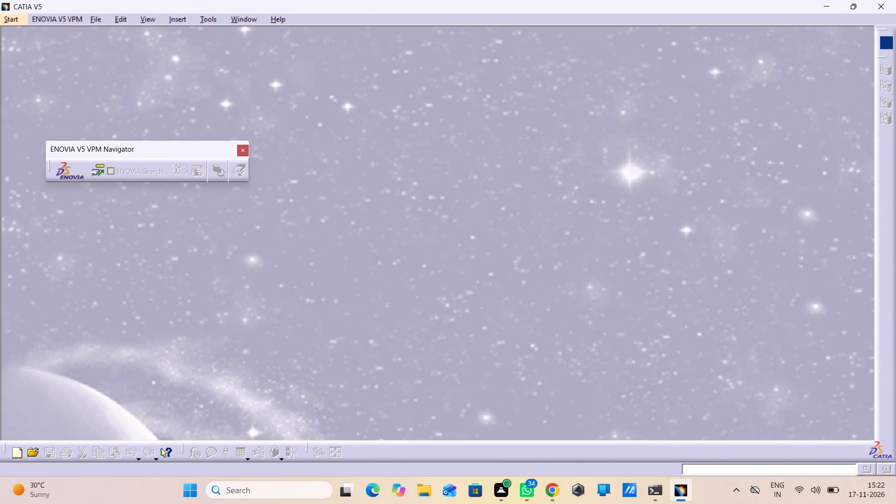
Create a new part in the Generative Sheetmetal Design workbench, keeping the default part name and options.
{"action": "left_click", "coordinate": [14, 14]}
{"action": "left_click", "coordinate": [44, 40]}
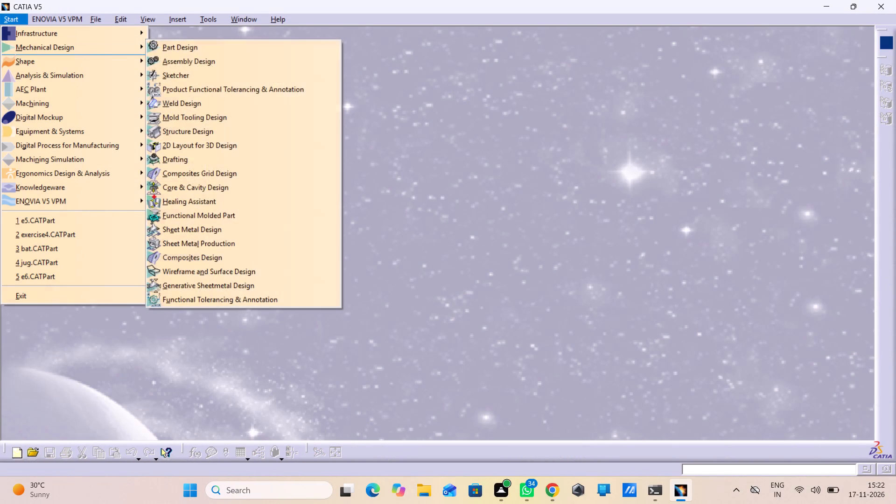
{"action": "left_click", "coordinate": [101, 53]}
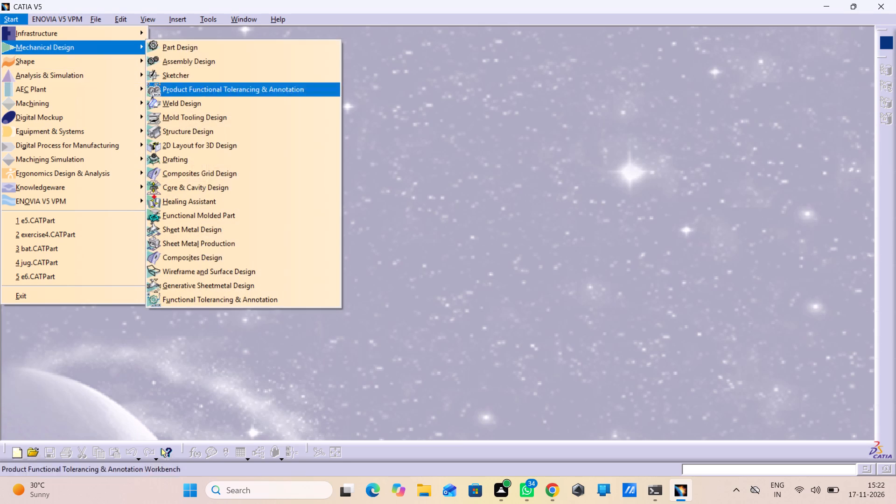
{"action": "left_click", "coordinate": [243, 291]}
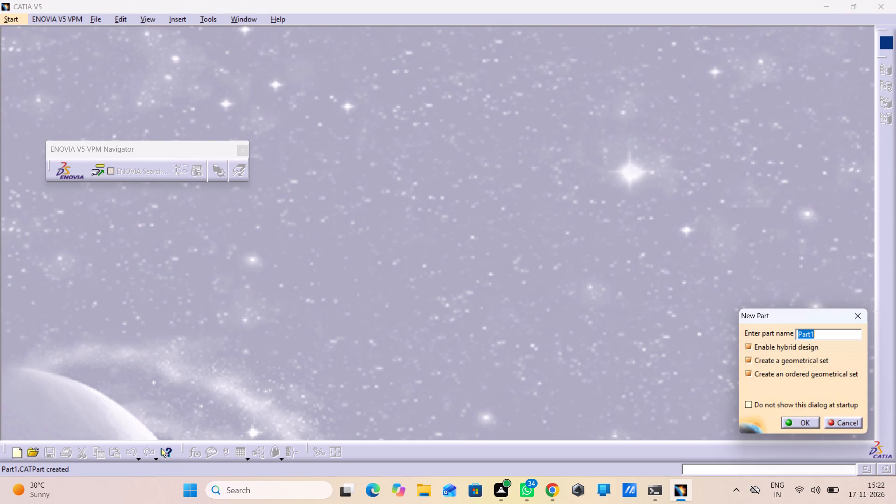
{"action": "left_click", "coordinate": [802, 417]}
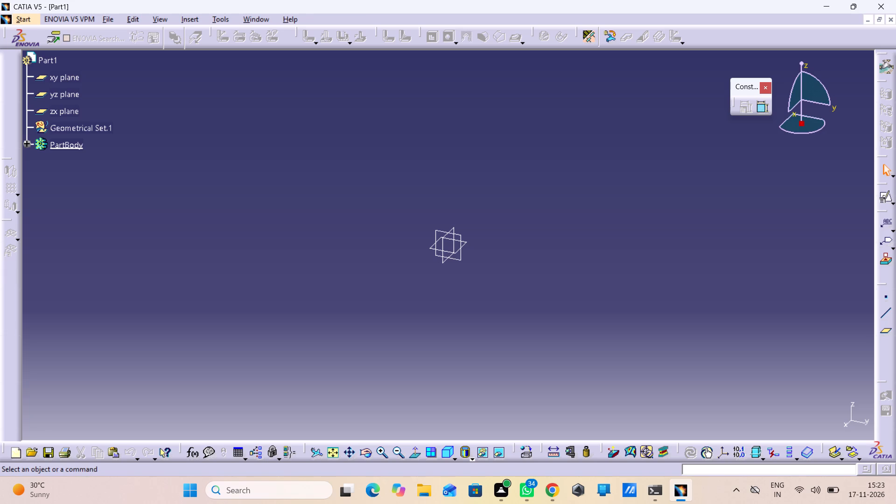
Start a positioned sketch on the xy plane with the H and V axes swapped and the V direction reversed.
{"action": "left_click", "coordinate": [460, 243]}
{"action": "left_click", "coordinate": [465, 243]}
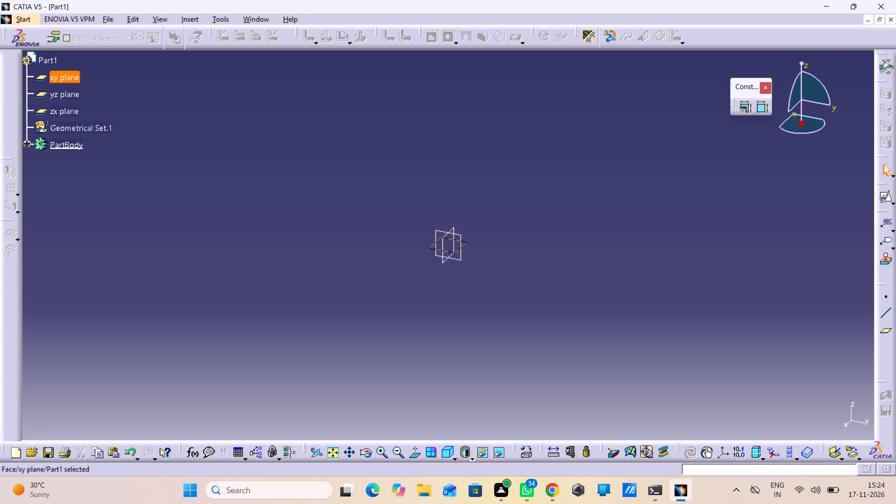
{"action": "left_click", "coordinate": [883, 198]}
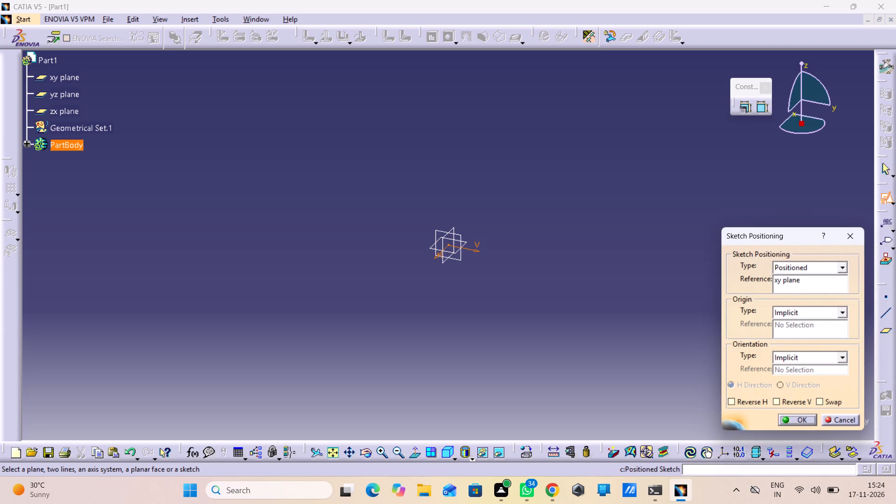
{"action": "left_click", "coordinate": [817, 402]}
{"action": "left_click", "coordinate": [799, 404]}
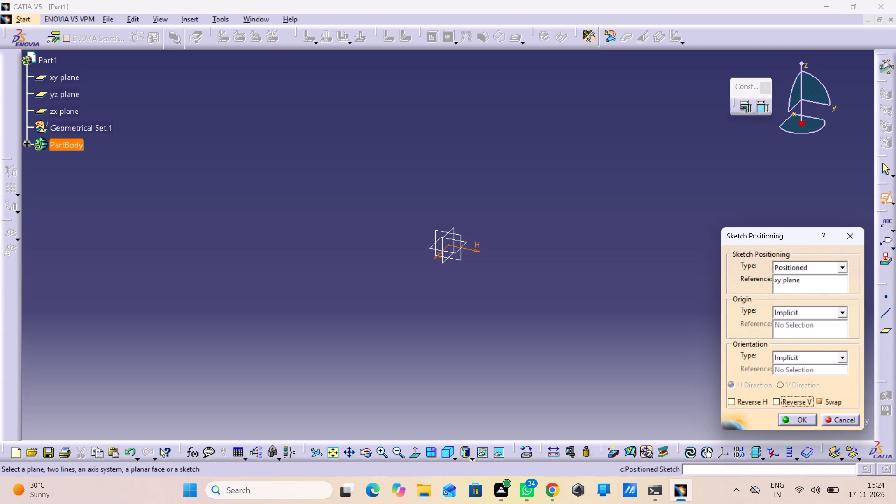
{"action": "left_click", "coordinate": [798, 425]}
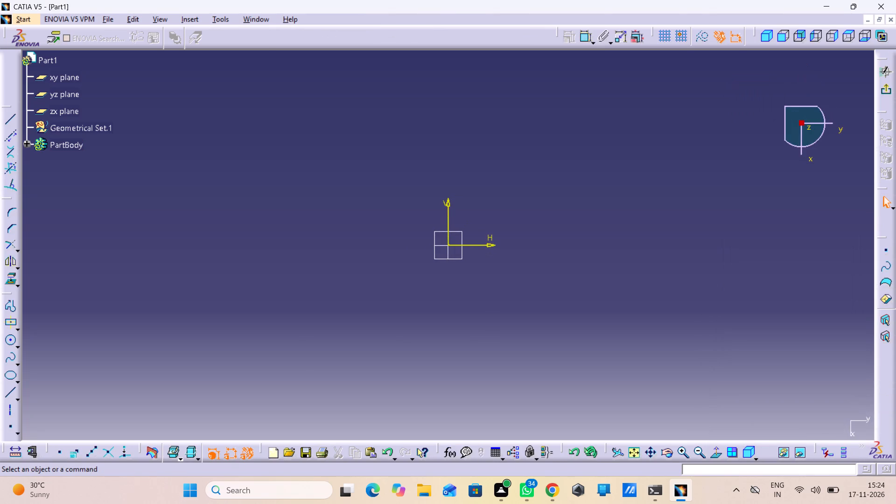
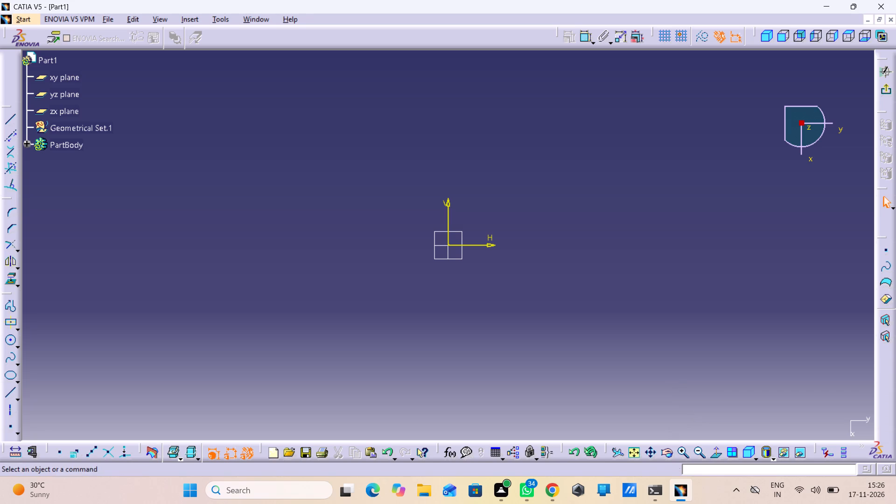
Sketch a centered rectangle on the sketch origin, about 72 mm wide and 64 mm high.
{"action": "double_click", "coordinate": [14, 323]}
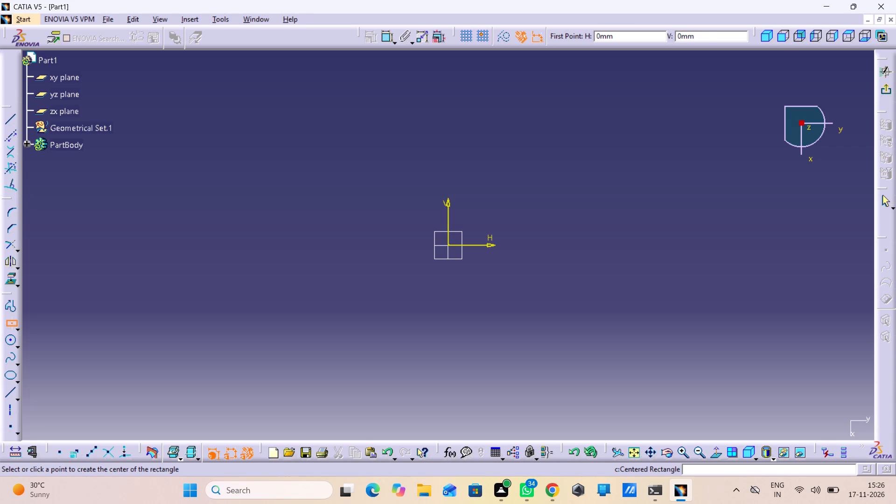
{"action": "left_click", "coordinate": [447, 246]}
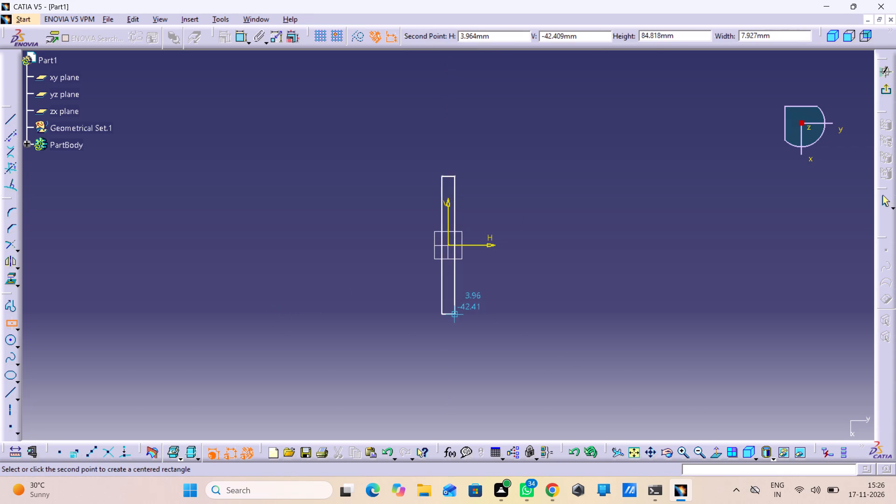
{"action": "left_click", "coordinate": [507, 297]}
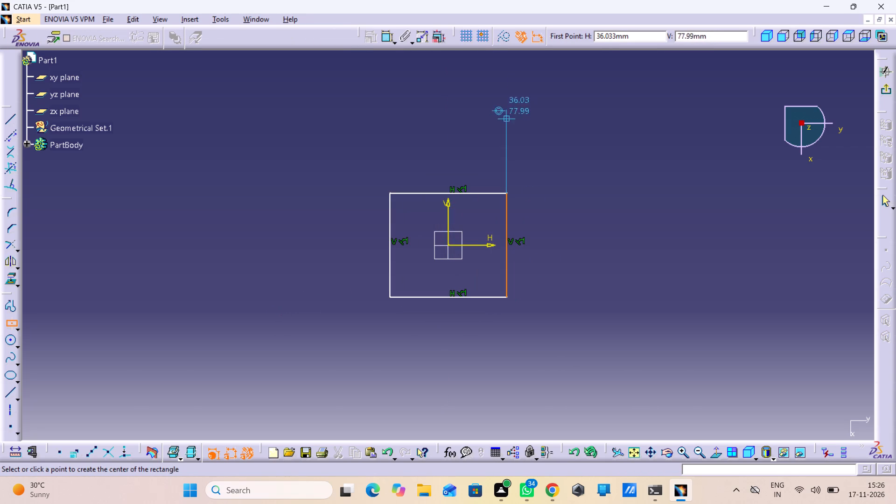
Dimension the rectangle's height along its vertical side and its width along its top edge.
{"action": "double_click", "coordinate": [385, 35]}
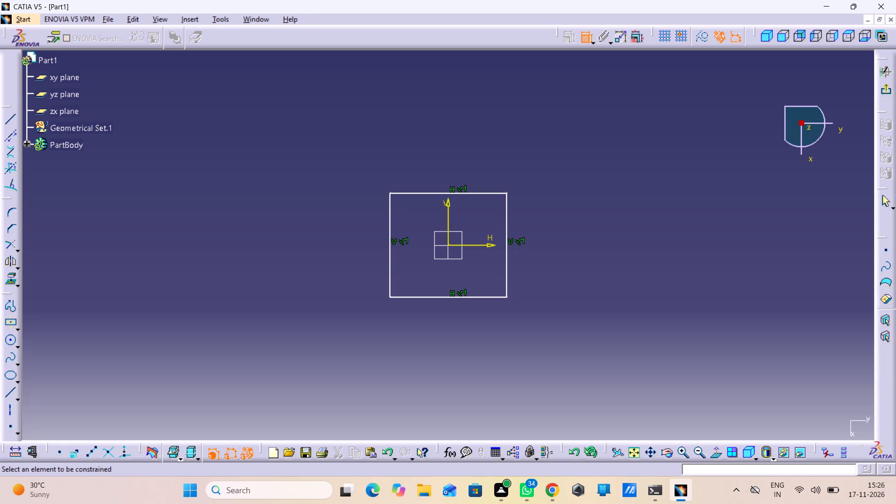
{"action": "left_click", "coordinate": [512, 217]}
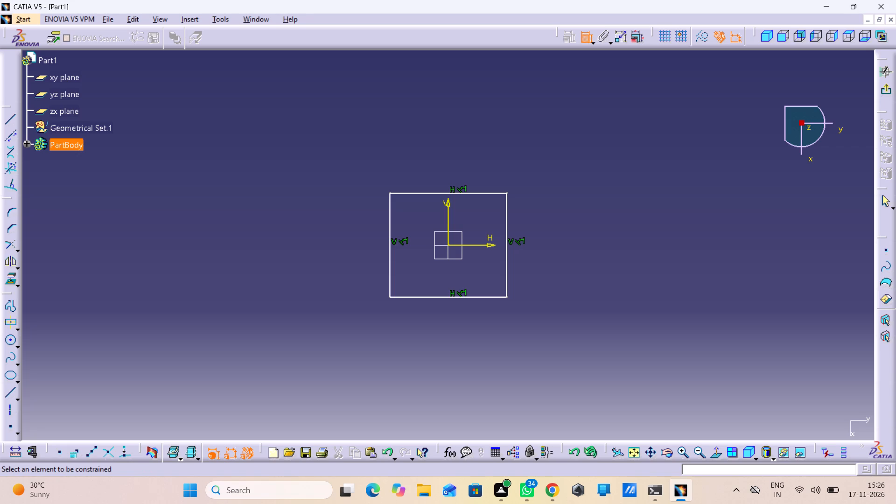
{"action": "left_click", "coordinate": [507, 217]}
{"action": "left_click", "coordinate": [551, 227]}
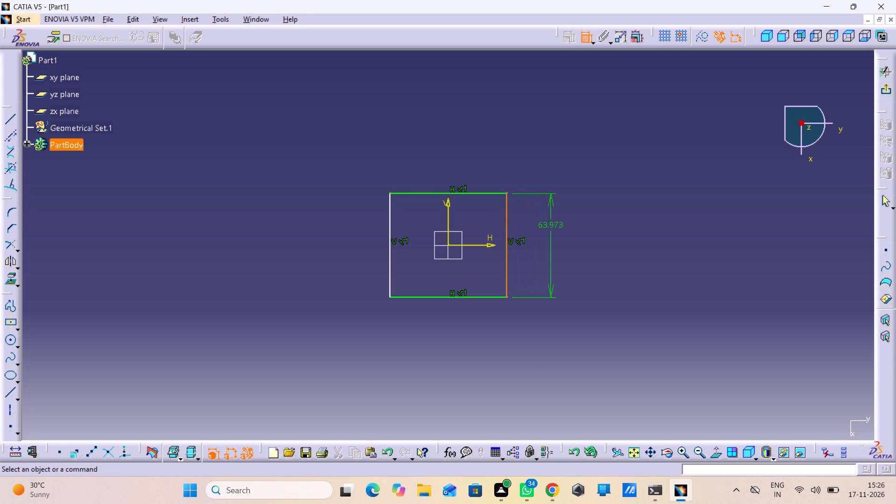
{"action": "left_click", "coordinate": [492, 191]}
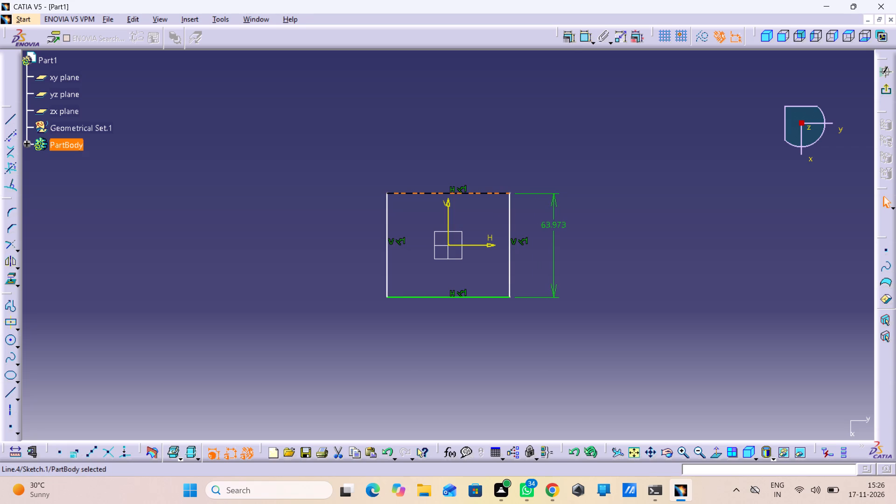
{"action": "left_click", "coordinate": [483, 191]}
{"action": "left_click", "coordinate": [587, 38]}
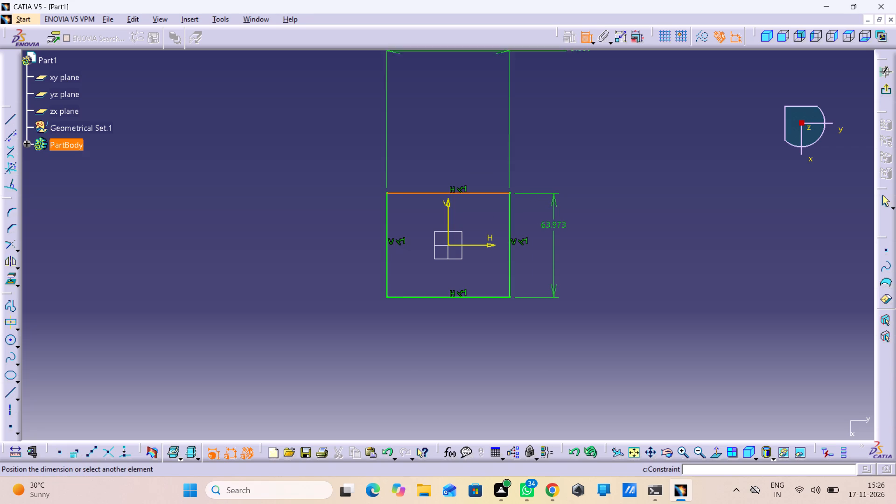
{"action": "left_click", "coordinate": [464, 168]}
Set the rectangle's height to 156 mm and its width to 198 mm, and exit the sketch.
{"action": "double_click", "coordinate": [560, 221]}
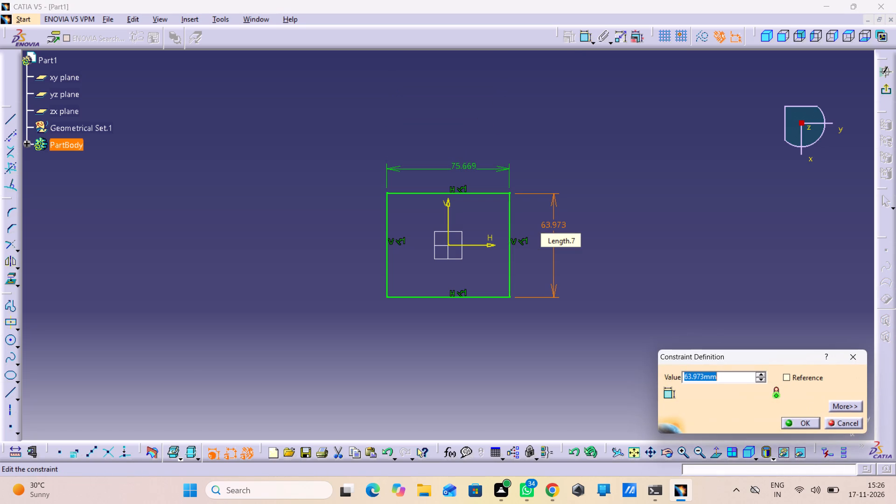
{"action": "type", "text": "156"}
{"action": "key", "text": "Return"}
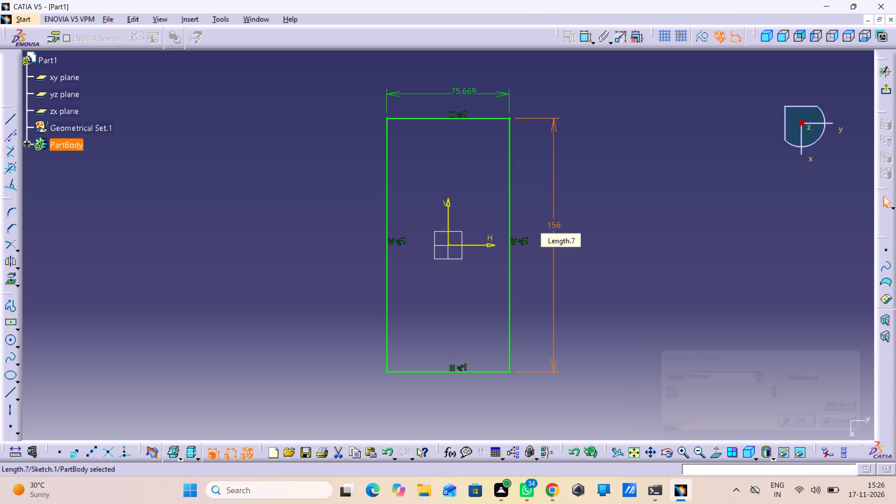
{"action": "left_click", "coordinate": [455, 83]}
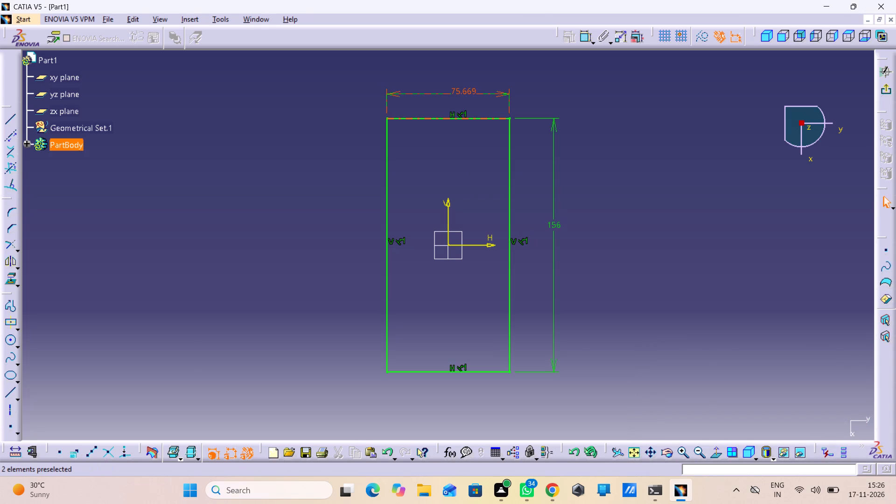
{"action": "double_click", "coordinate": [473, 94]}
{"action": "type", "text": "198"}
{"action": "key", "text": "Return"}
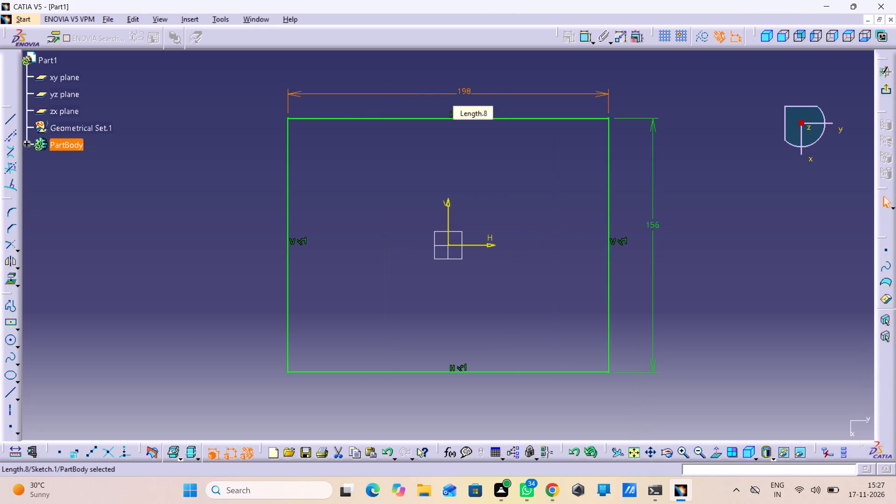
{"action": "middle_click_drag", "start_coordinate": [403, 126], "coordinate": [440, 248]}
{"action": "right_click", "coordinate": [403, 126]}
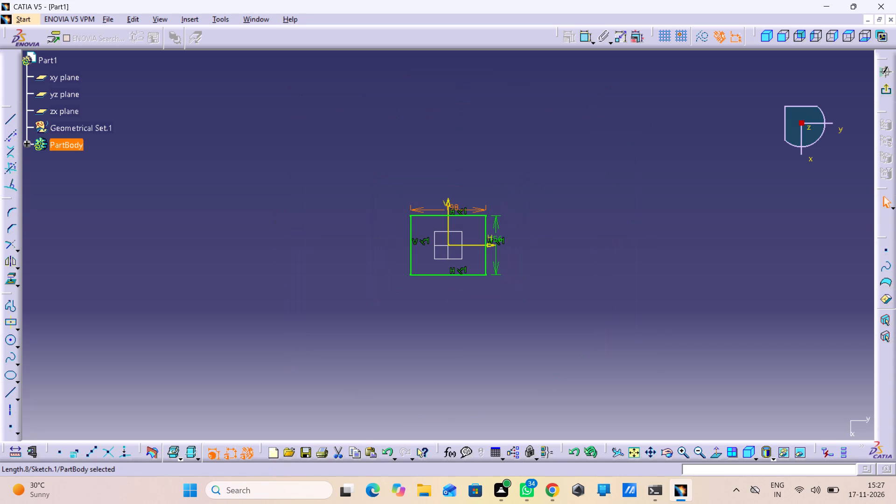
{"action": "left_click", "coordinate": [891, 96]}
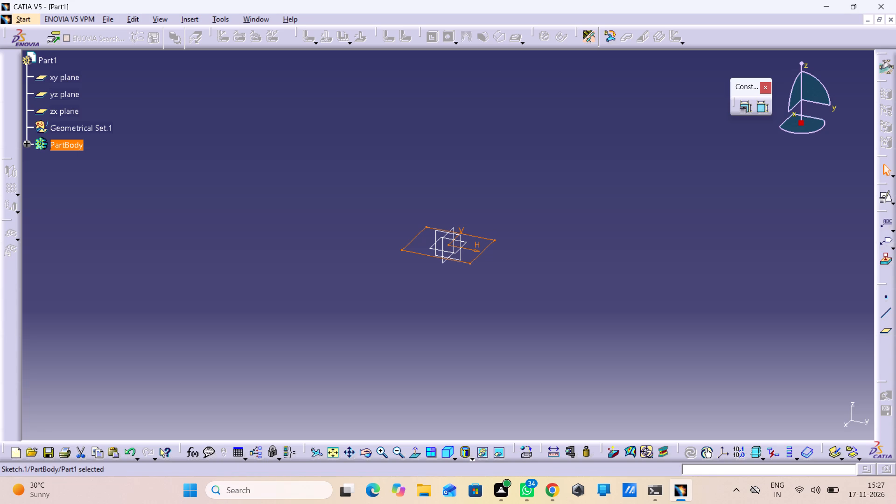
Open the Sheet Metal Parameters definition for the part.
{"action": "left_click", "coordinate": [591, 40]}
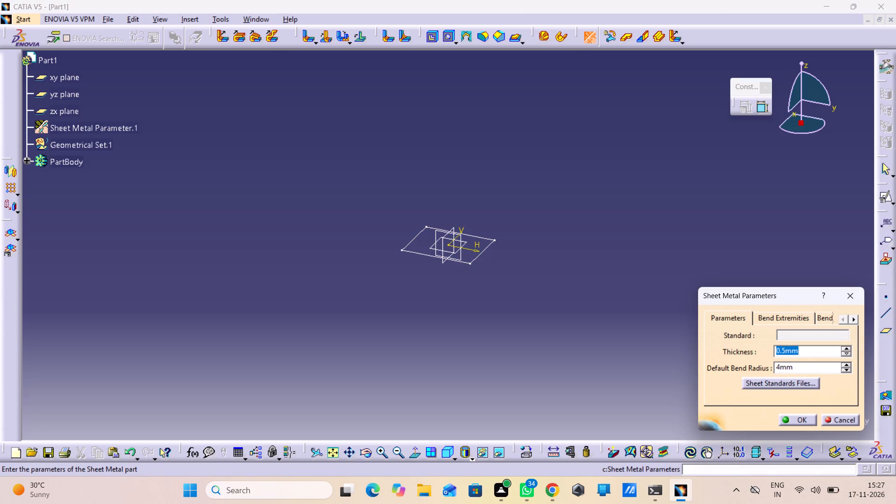
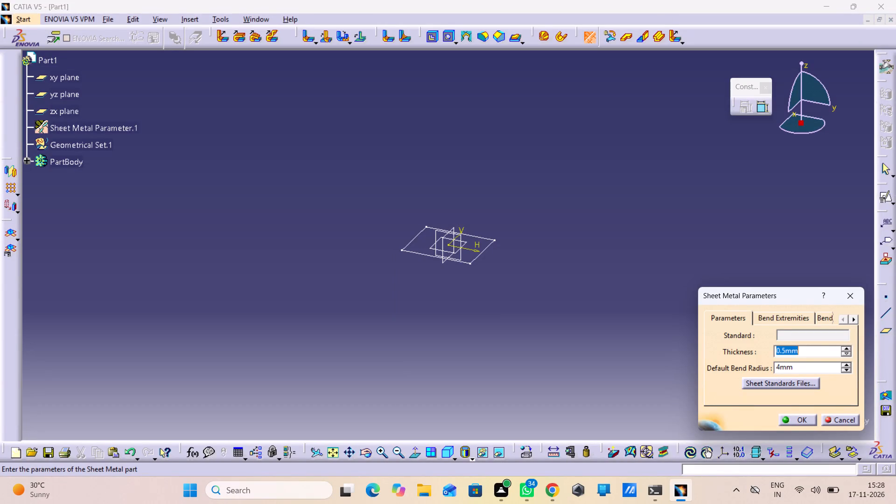
Set the sheet metal thickness to 2 mm and apply the parameters.
{"action": "key", "text": "2"}
{"action": "key", "text": "Return"}
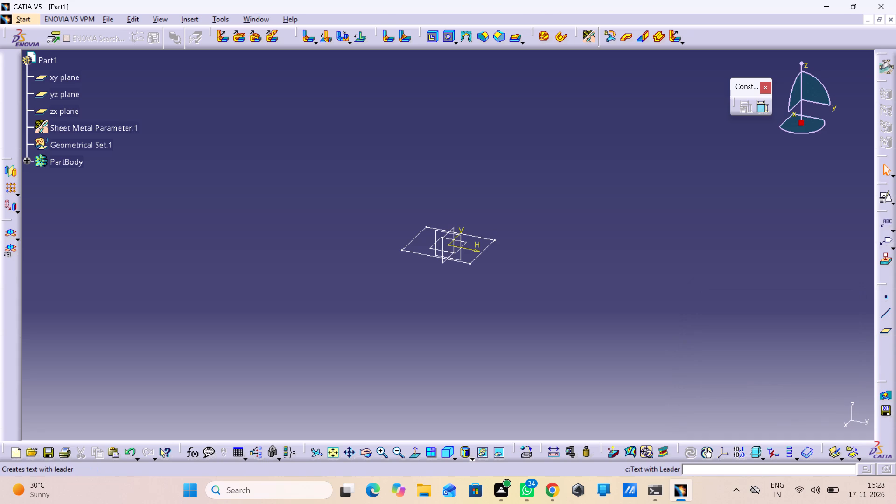
Create the base wall from the 198 x 156 mm rectangular sketch profile.
{"action": "left_click", "coordinate": [627, 36]}
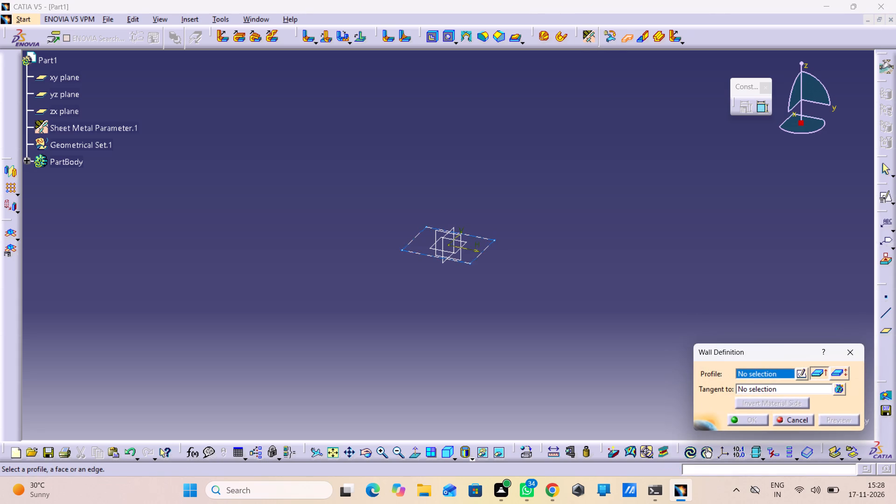
{"action": "left_click", "coordinate": [482, 254]}
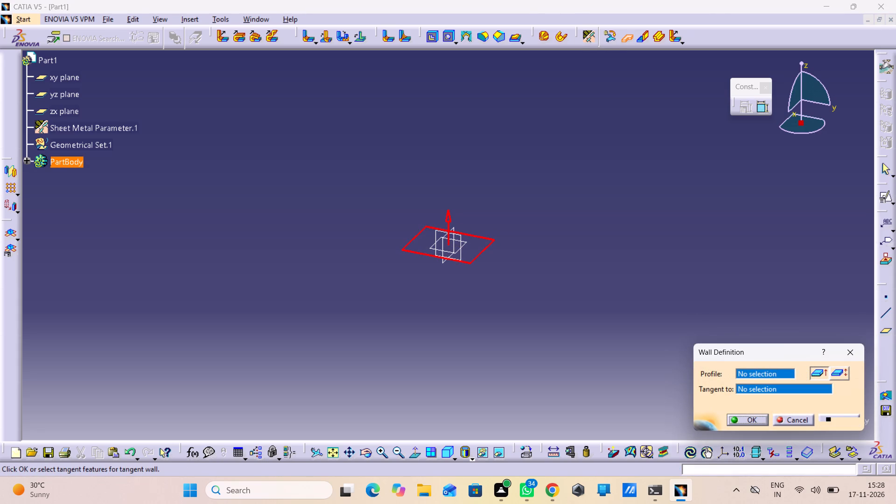
{"action": "left_click", "coordinate": [745, 418]}
Start a positioned sketch on the wall's long front thickness face with implicit origin and orientation.
{"action": "left_click", "coordinate": [450, 332]}
{"action": "middle_click_drag", "start_coordinate": [455, 329], "coordinate": [455, 226]}
{"action": "right_click_drag", "start_coordinate": [455, 329], "coordinate": [457, 325]}
{"action": "scroll", "coordinate": [456, 327], "scroll_direction": "up", "scroll_amount": 1}
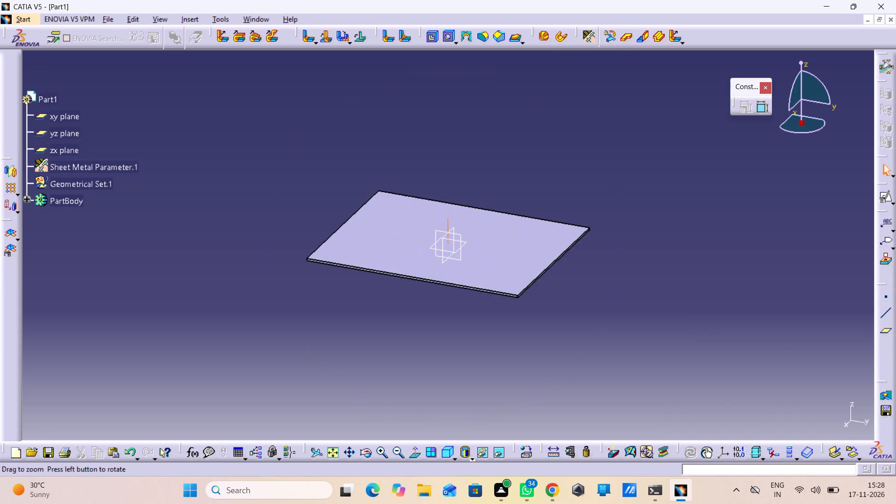
{"action": "middle_click_drag", "start_coordinate": [455, 226], "coordinate": [453, 223]}
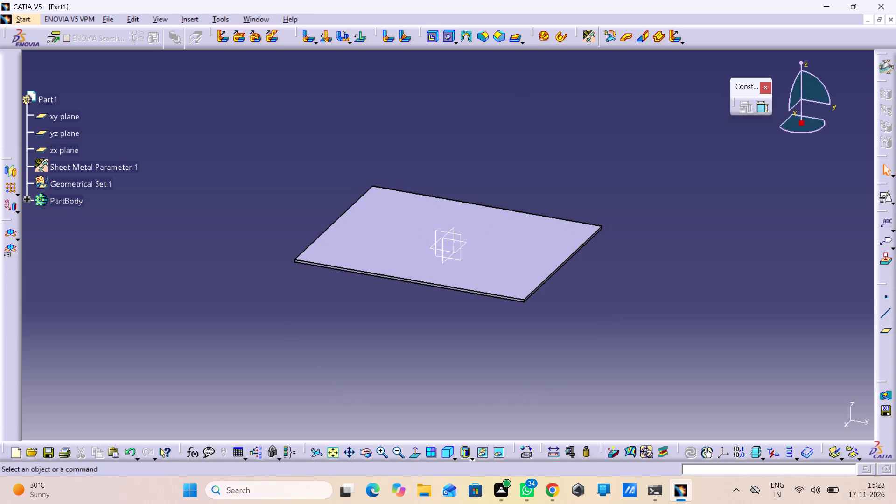
{"action": "left_click", "coordinate": [461, 238]}
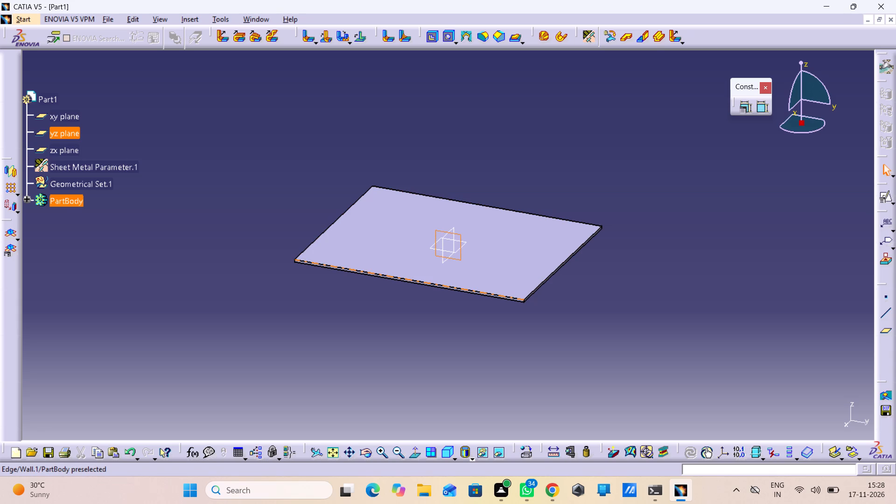
{"action": "left_click", "coordinate": [445, 317]}
{"action": "middle_click_drag", "start_coordinate": [453, 318], "coordinate": [466, 266]}
{"action": "right_click", "coordinate": [453, 318]}
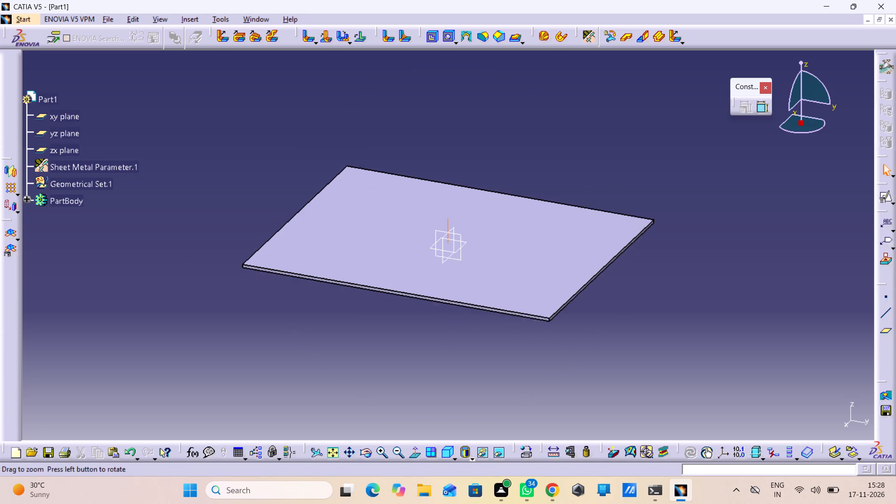
{"action": "middle_click_drag", "start_coordinate": [466, 266], "coordinate": [466, 194]}
{"action": "middle_click_drag", "start_coordinate": [465, 248], "coordinate": [502, 103]}
{"action": "left_click", "coordinate": [412, 331]}
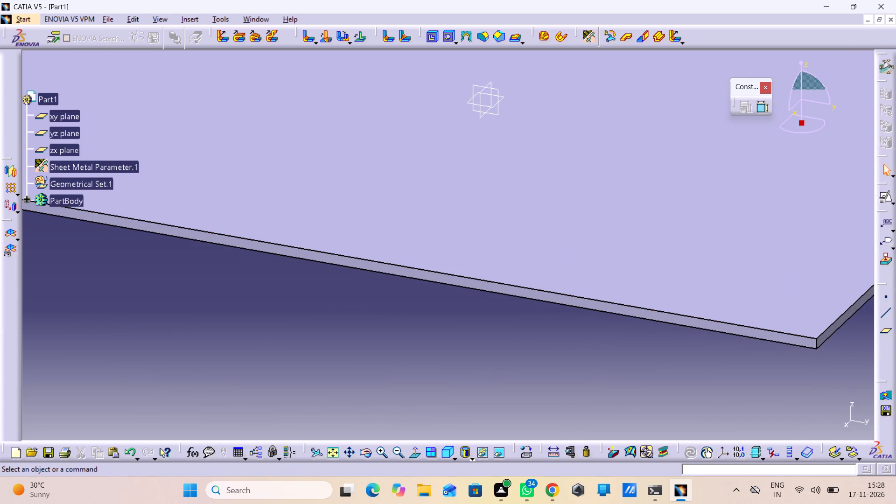
{"action": "left_click", "coordinate": [464, 283]}
{"action": "middle_click_drag", "start_coordinate": [464, 283], "coordinate": [495, 366]}
{"action": "right_click", "coordinate": [464, 283]}
{"action": "scroll", "coordinate": [464, 283], "scroll_direction": "down", "scroll_amount": 1}
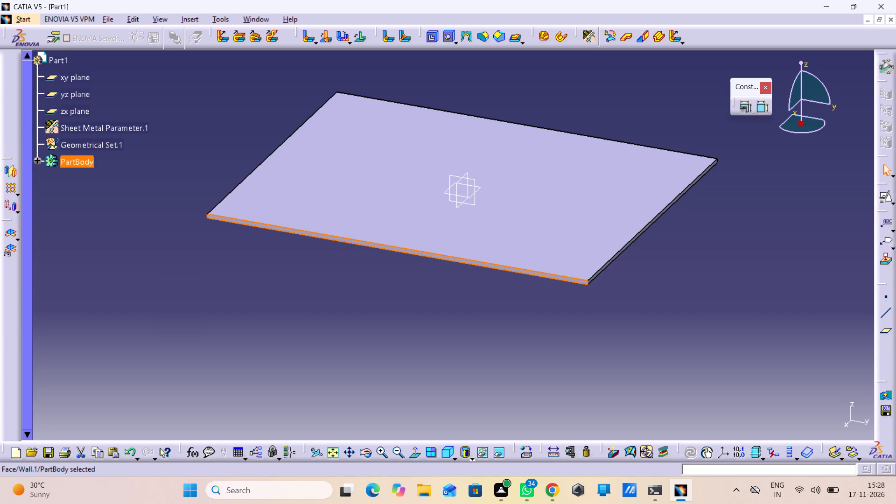
{"action": "left_click", "coordinate": [884, 194]}
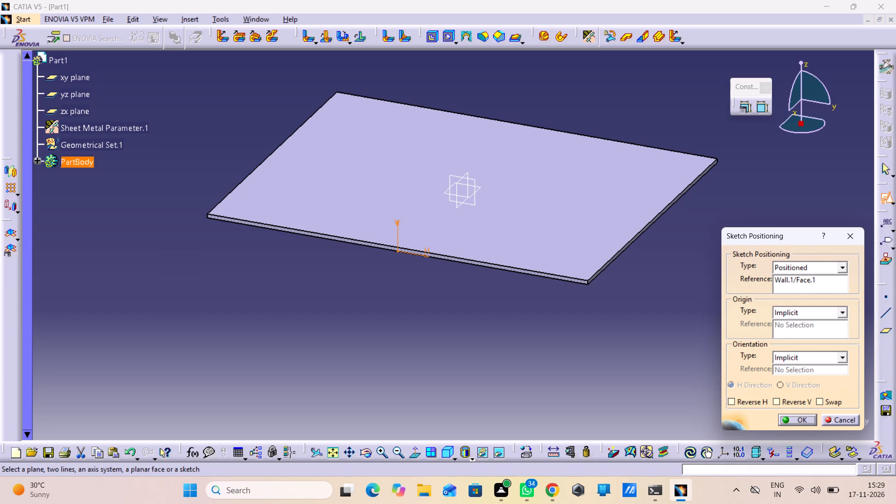
{"action": "left_click", "coordinate": [806, 421]}
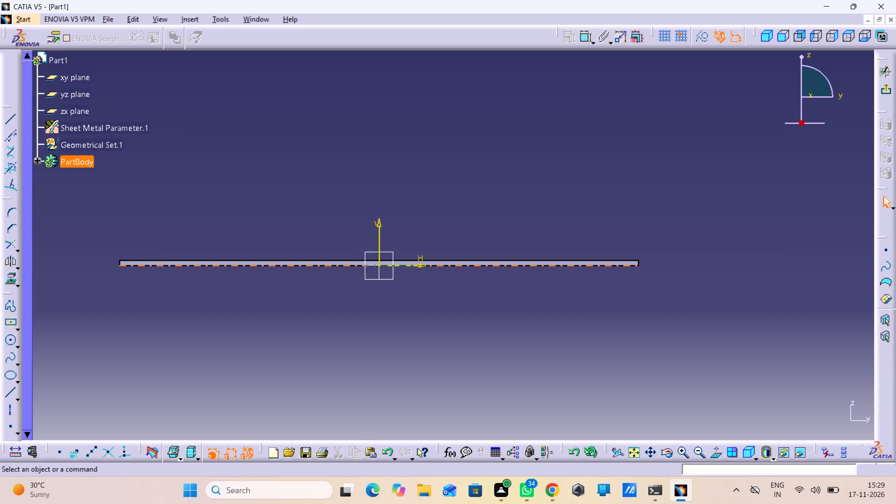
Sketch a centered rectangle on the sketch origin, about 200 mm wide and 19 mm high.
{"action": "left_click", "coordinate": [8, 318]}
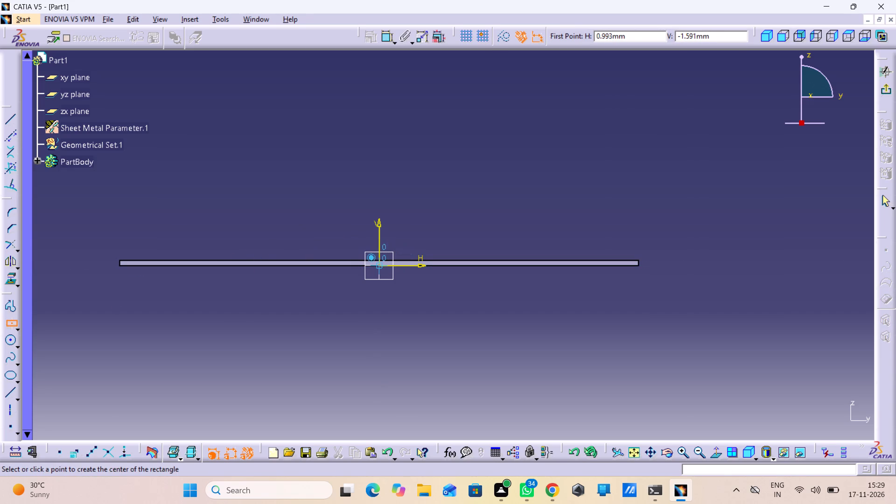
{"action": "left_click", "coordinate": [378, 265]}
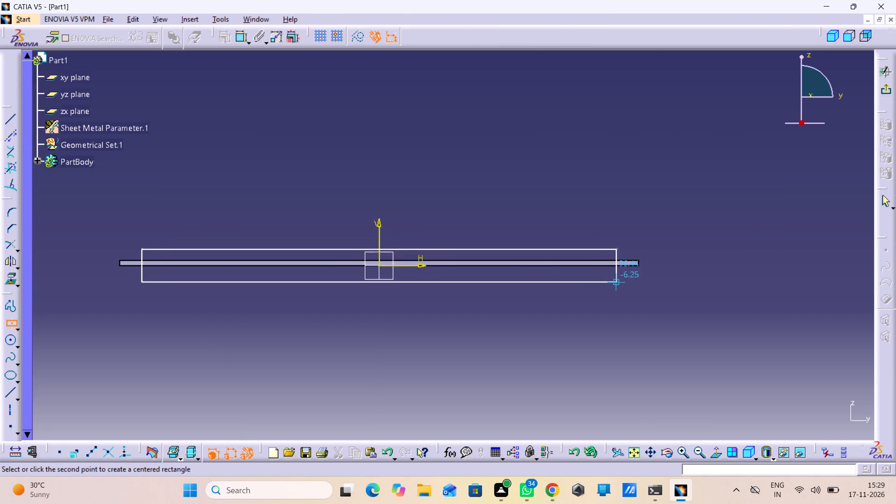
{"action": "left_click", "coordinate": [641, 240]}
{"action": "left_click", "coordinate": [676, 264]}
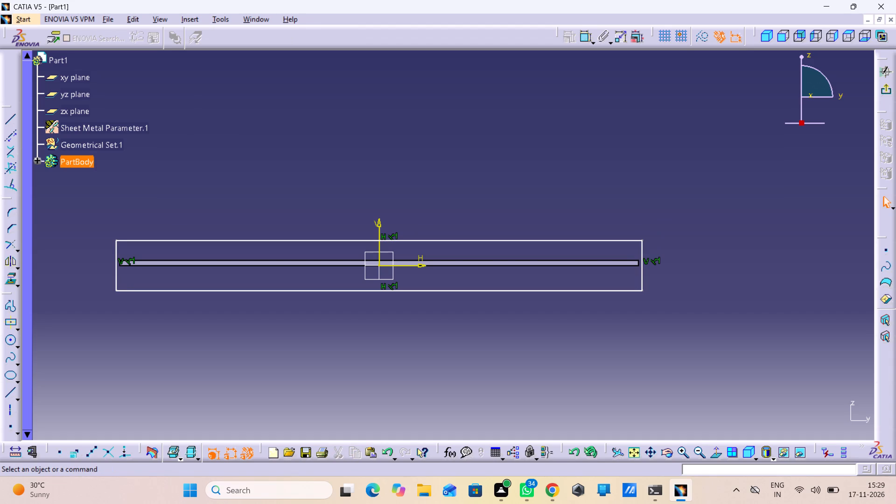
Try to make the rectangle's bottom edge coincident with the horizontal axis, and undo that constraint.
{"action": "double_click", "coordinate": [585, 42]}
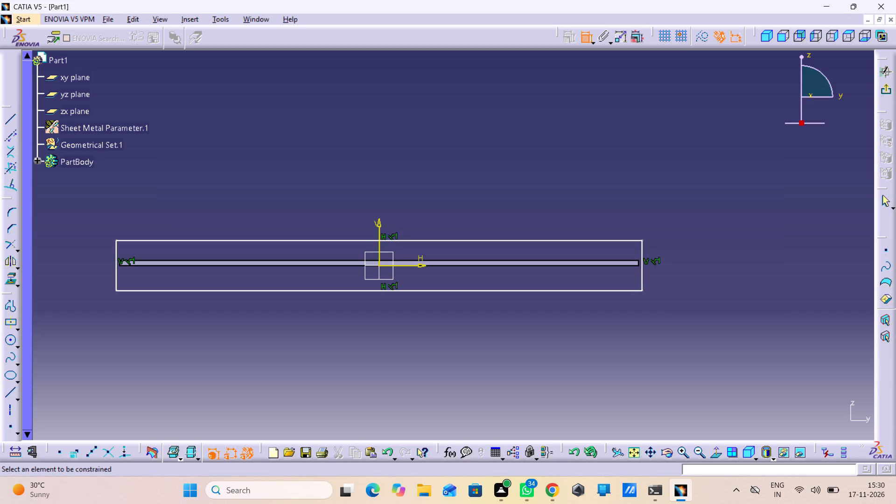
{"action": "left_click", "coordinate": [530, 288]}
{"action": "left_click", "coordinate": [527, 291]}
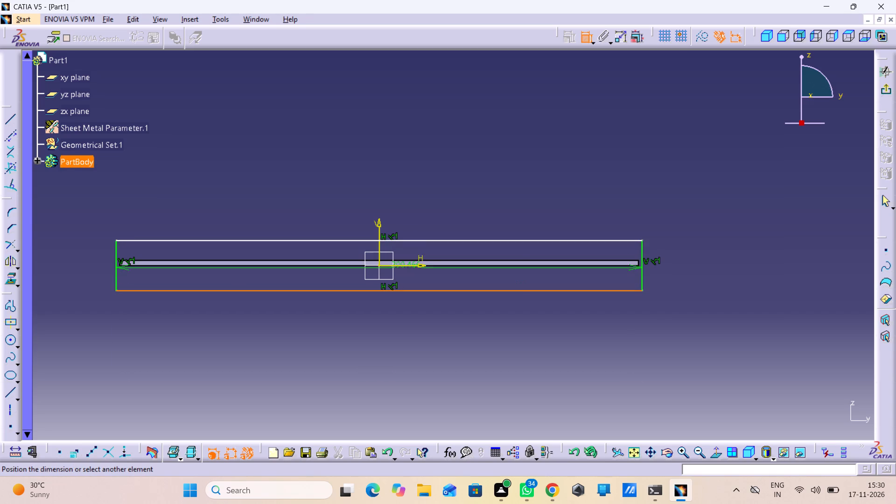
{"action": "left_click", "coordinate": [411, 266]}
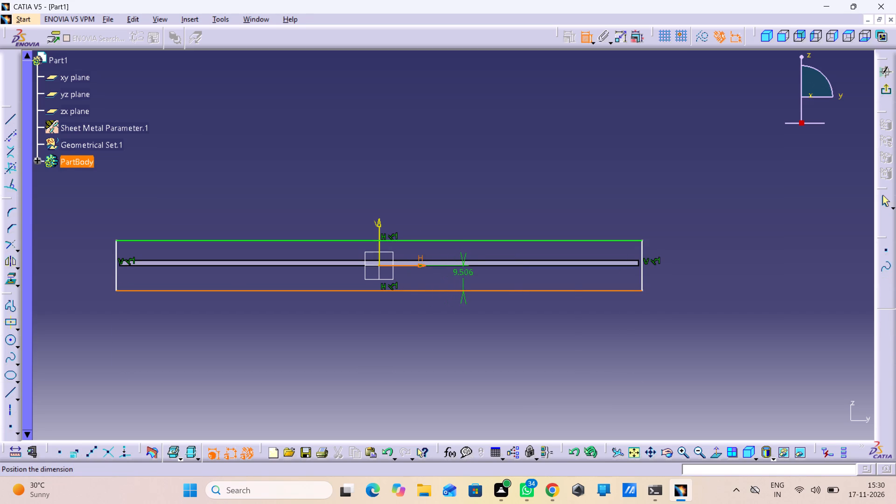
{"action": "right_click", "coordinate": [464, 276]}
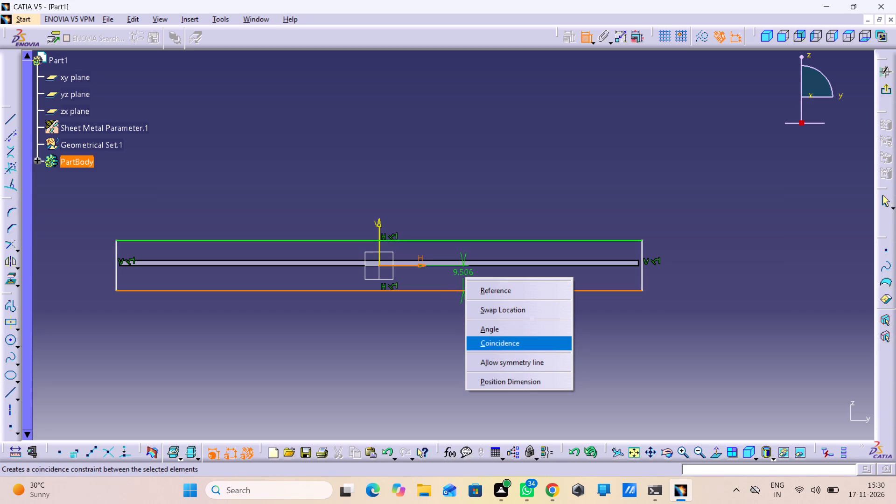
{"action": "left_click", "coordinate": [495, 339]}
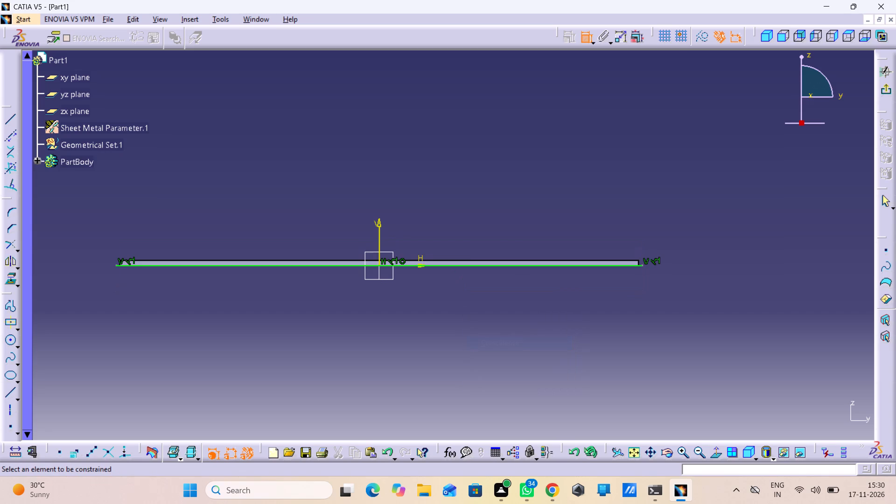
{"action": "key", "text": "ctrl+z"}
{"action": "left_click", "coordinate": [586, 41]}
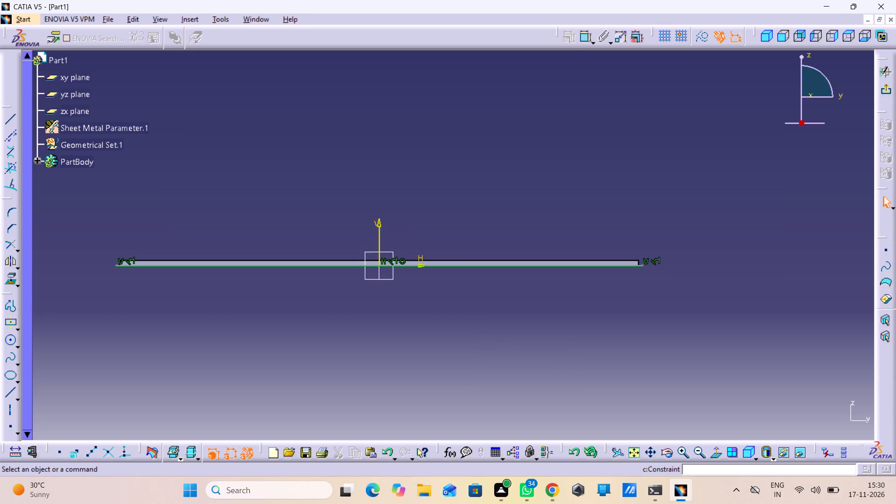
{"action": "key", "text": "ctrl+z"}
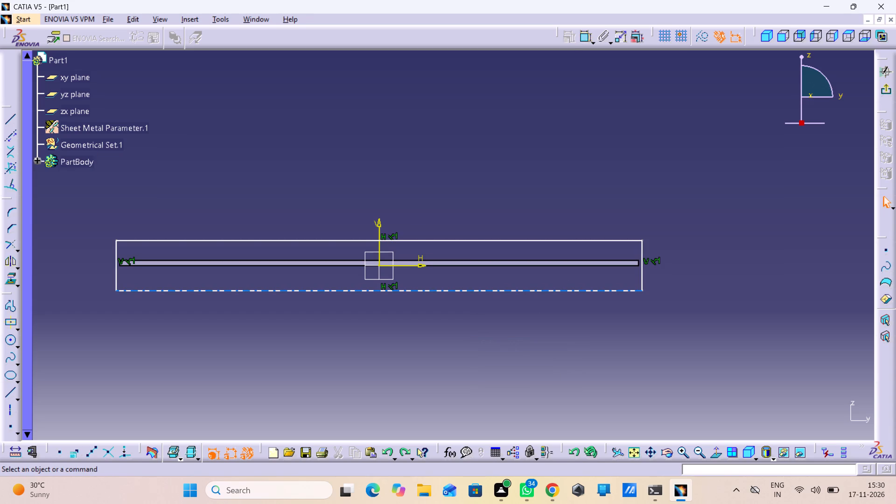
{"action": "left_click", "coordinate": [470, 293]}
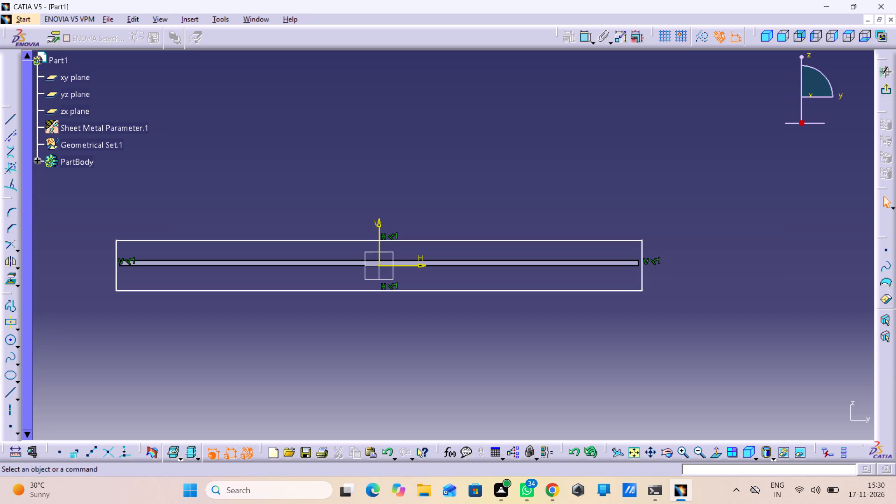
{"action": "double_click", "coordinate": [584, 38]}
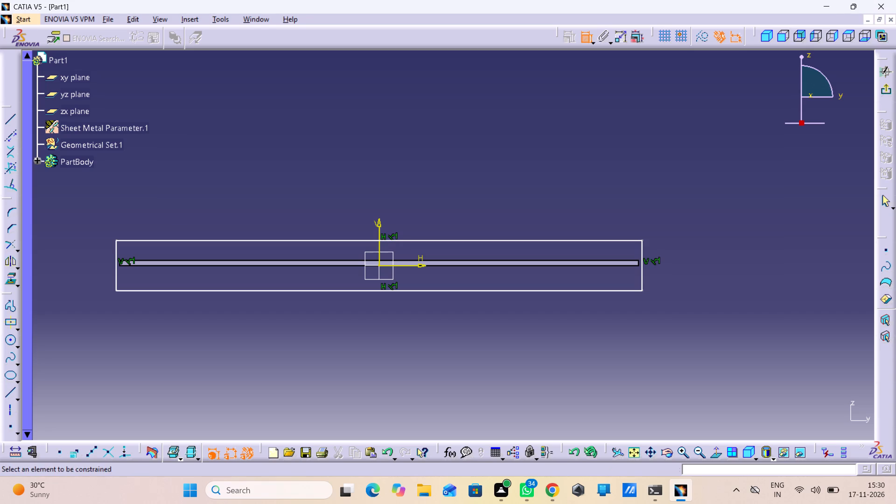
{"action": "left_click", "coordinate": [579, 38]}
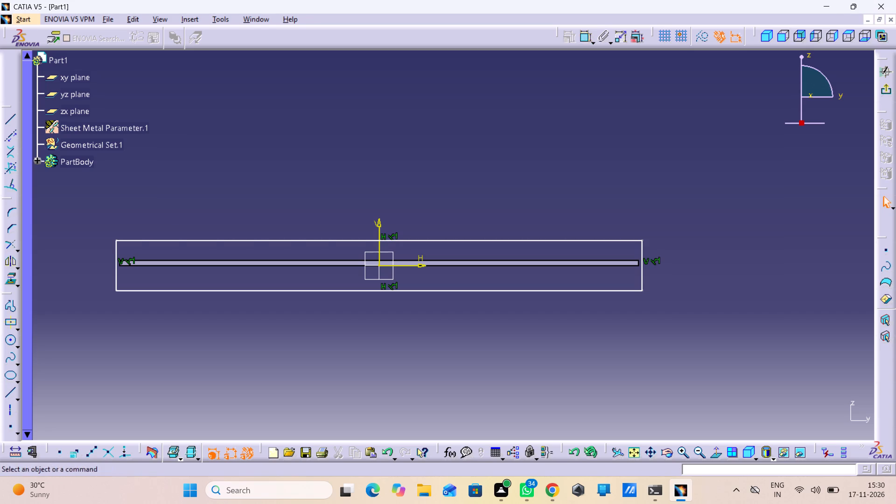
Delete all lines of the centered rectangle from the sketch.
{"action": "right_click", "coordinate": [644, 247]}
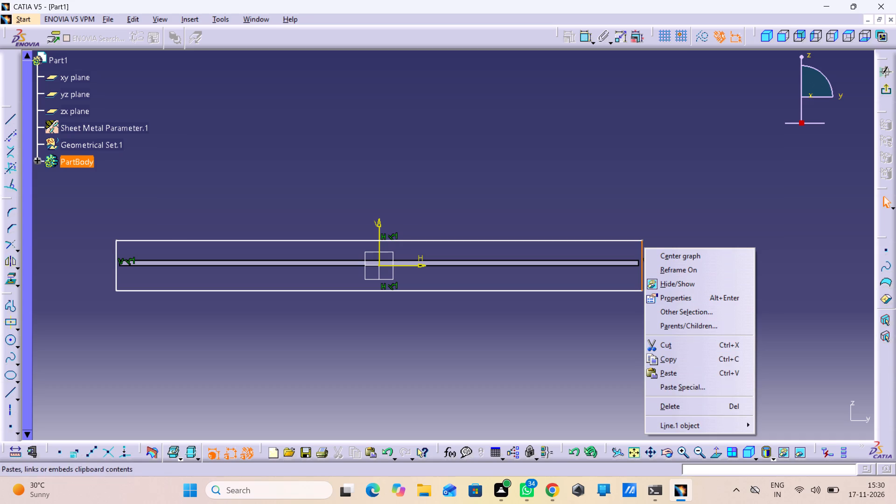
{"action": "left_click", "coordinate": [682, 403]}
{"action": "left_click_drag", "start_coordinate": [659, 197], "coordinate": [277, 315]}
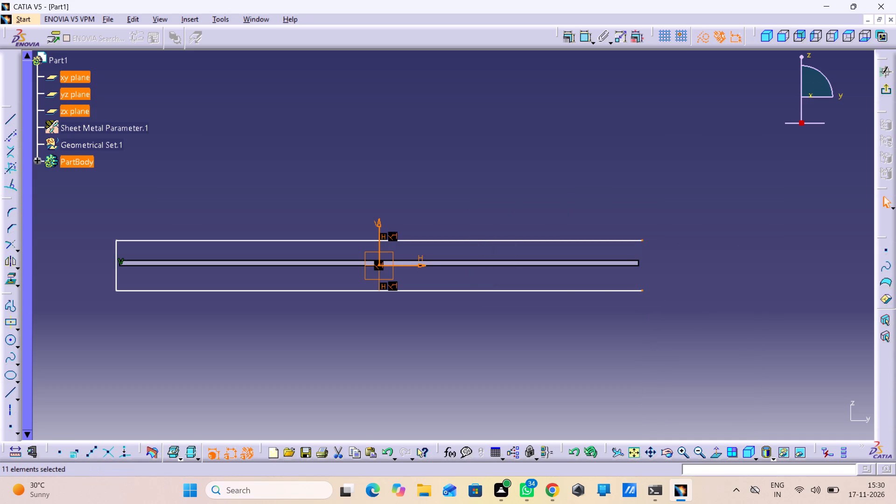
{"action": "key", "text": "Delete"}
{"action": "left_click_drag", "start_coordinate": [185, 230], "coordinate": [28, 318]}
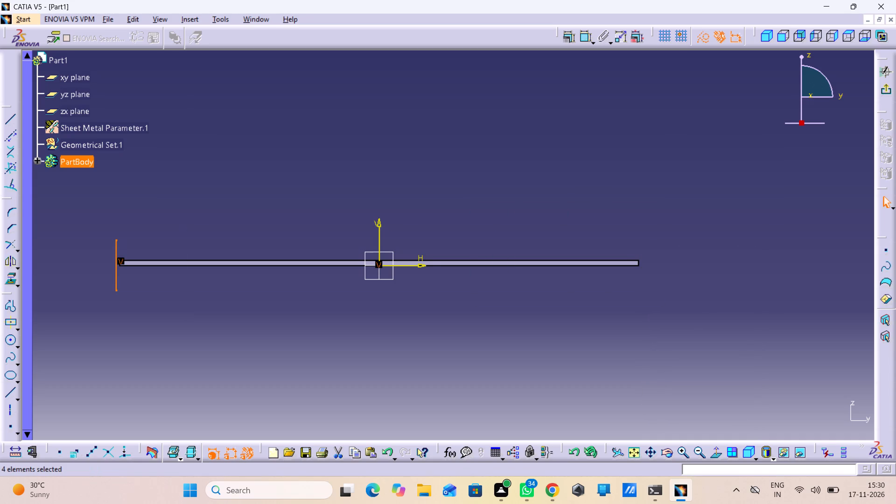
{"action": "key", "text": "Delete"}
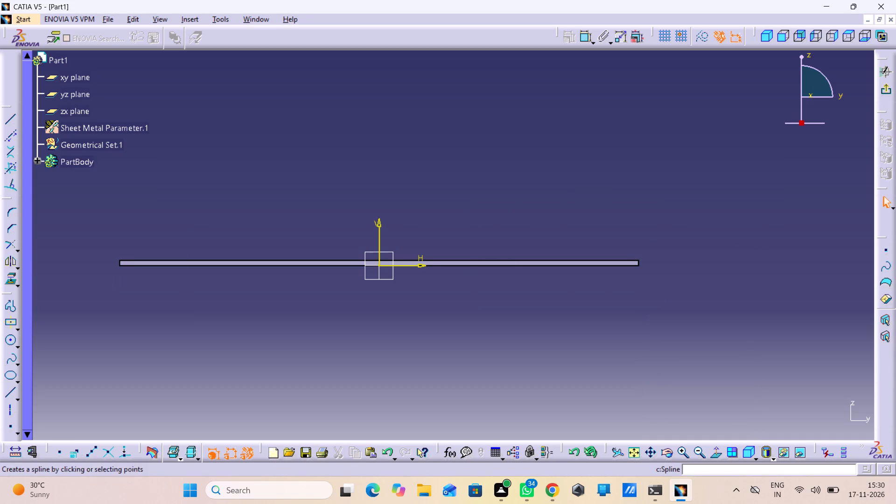
Sketch a corner-to-corner rectangle just above the plate's edge, spanning from left of the vertical axis to near the plate's right end.
{"action": "left_click", "coordinate": [21, 326]}
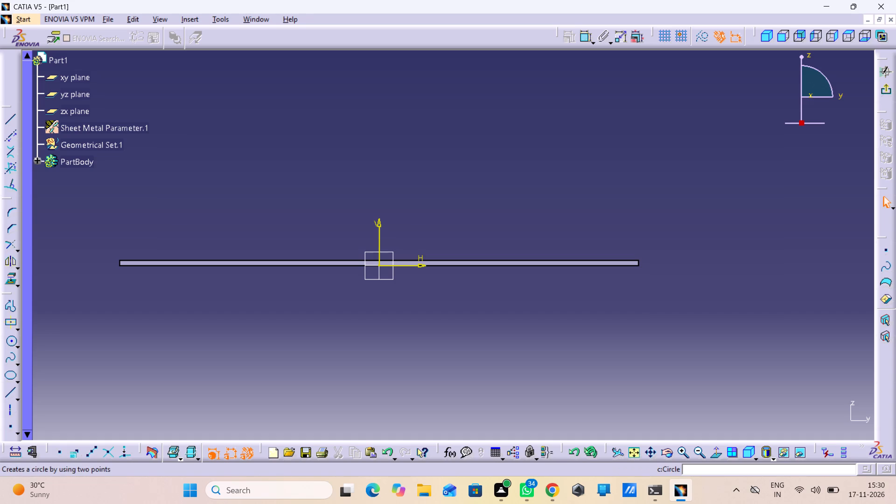
{"action": "left_click", "coordinate": [15, 330]}
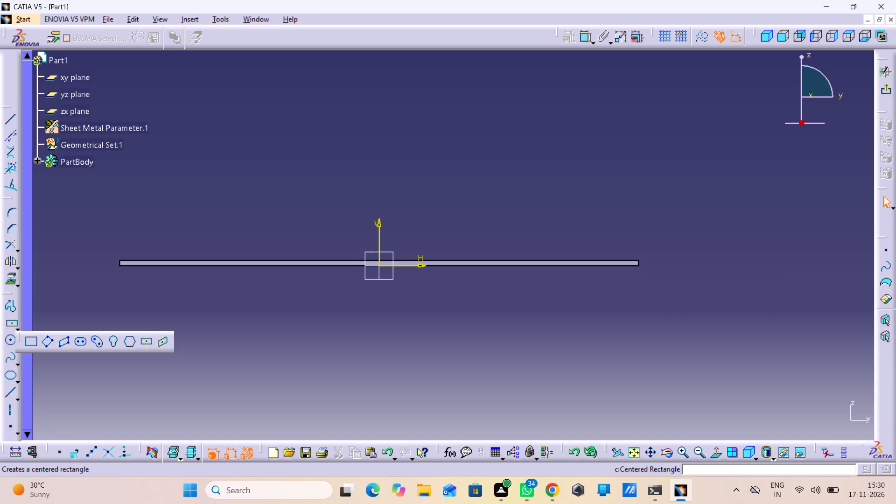
{"action": "left_click", "coordinate": [32, 347]}
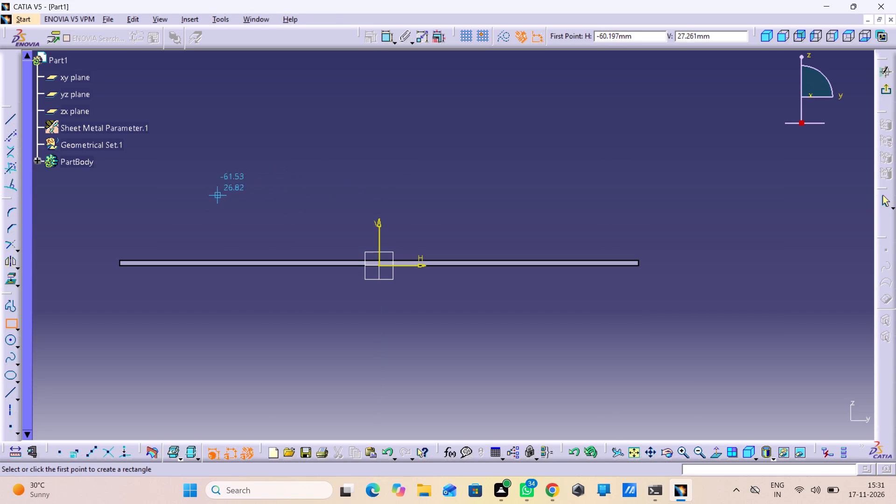
{"action": "left_click_drag", "start_coordinate": [201, 201], "coordinate": [207, 202]}
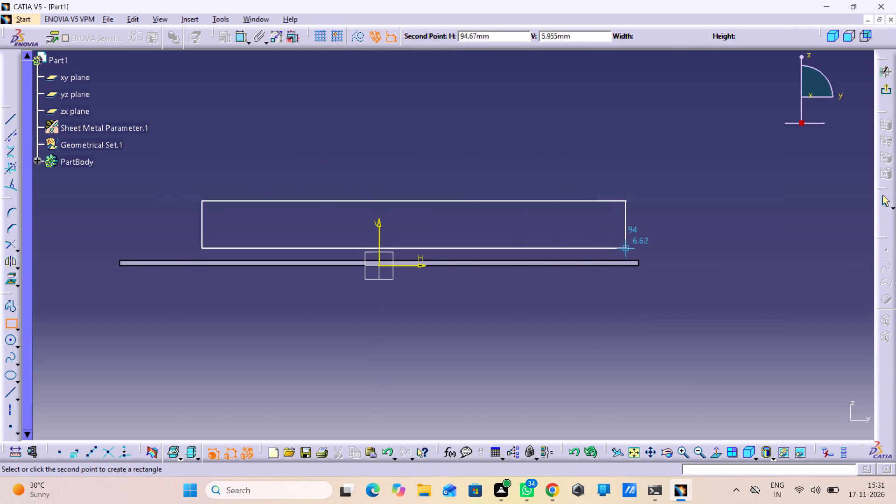
{"action": "left_click", "coordinate": [634, 255]}
{"action": "left_click", "coordinate": [563, 320]}
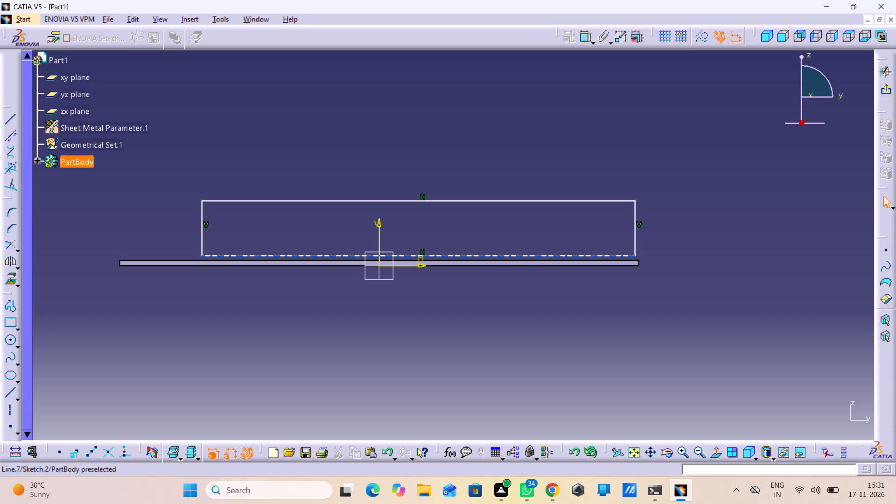
Make the rectangle's lower-left corner coincident with the lower-left corner of the plate's front edge.
{"action": "double_click", "coordinate": [587, 39]}
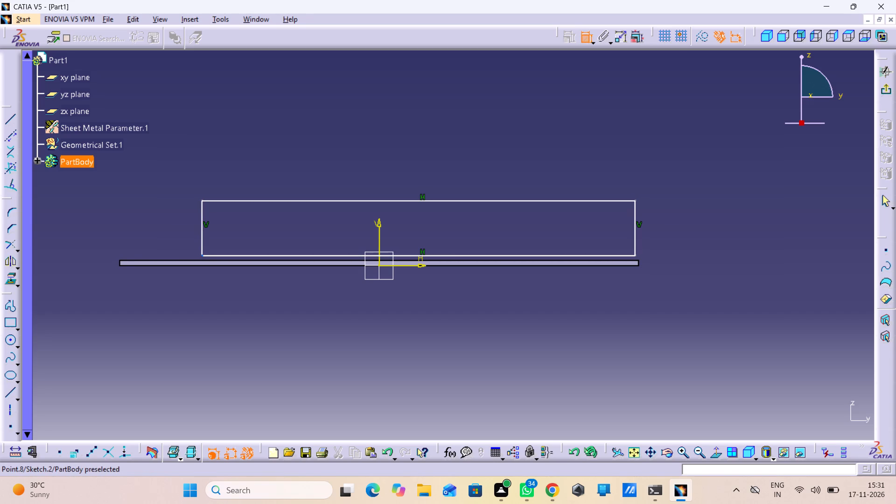
{"action": "left_click", "coordinate": [203, 255]}
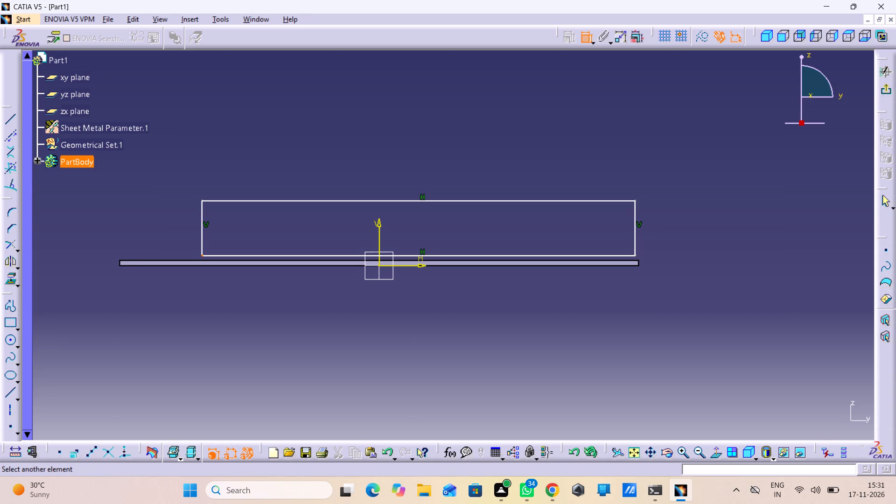
{"action": "left_click", "coordinate": [118, 265]}
{"action": "right_click", "coordinate": [83, 282]}
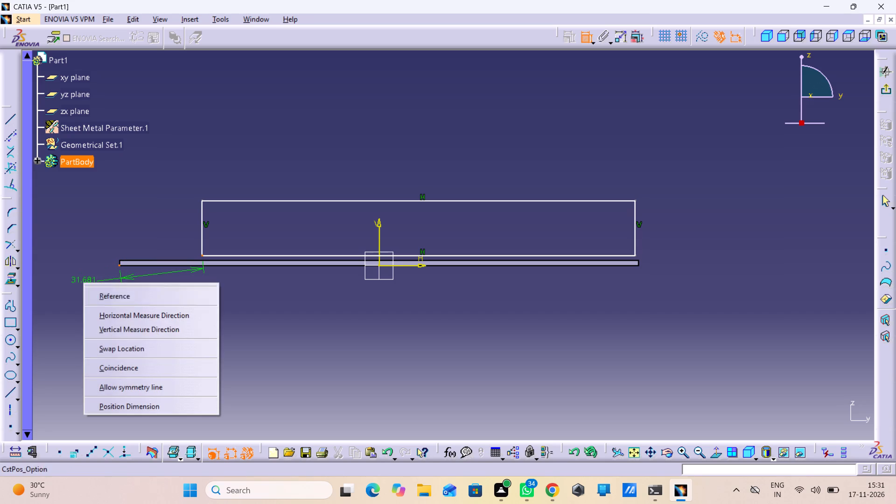
{"action": "left_click", "coordinate": [141, 364]}
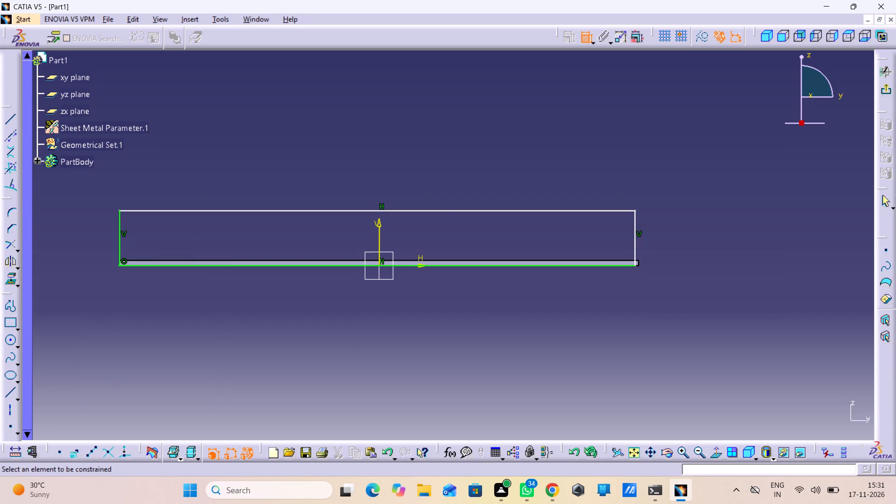
Make the rectangle's lower-right corner coincident with the lower-right corner of the plate's front edge.
{"action": "middle_click_drag", "start_coordinate": [620, 288], "coordinate": [618, 212]}
{"action": "right_click", "coordinate": [621, 288]}
{"action": "middle_click_drag", "start_coordinate": [656, 252], "coordinate": [569, 252]}
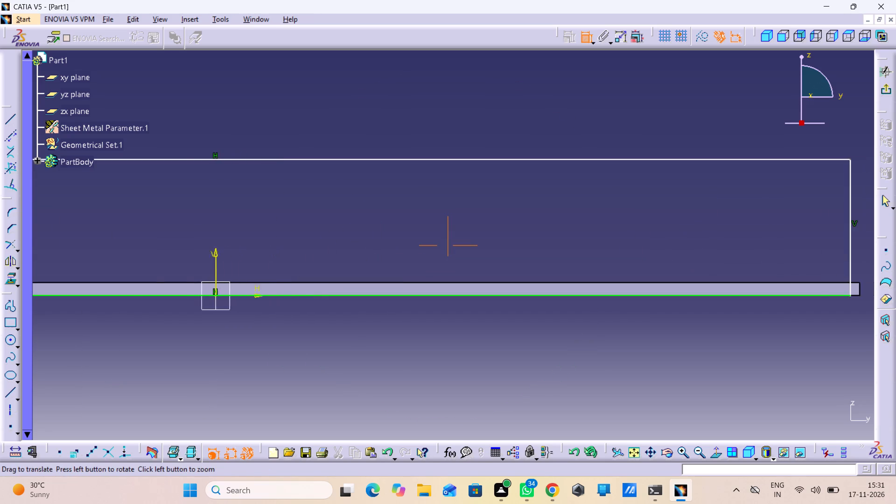
{"action": "middle_click_drag", "start_coordinate": [569, 252], "coordinate": [374, 255]}
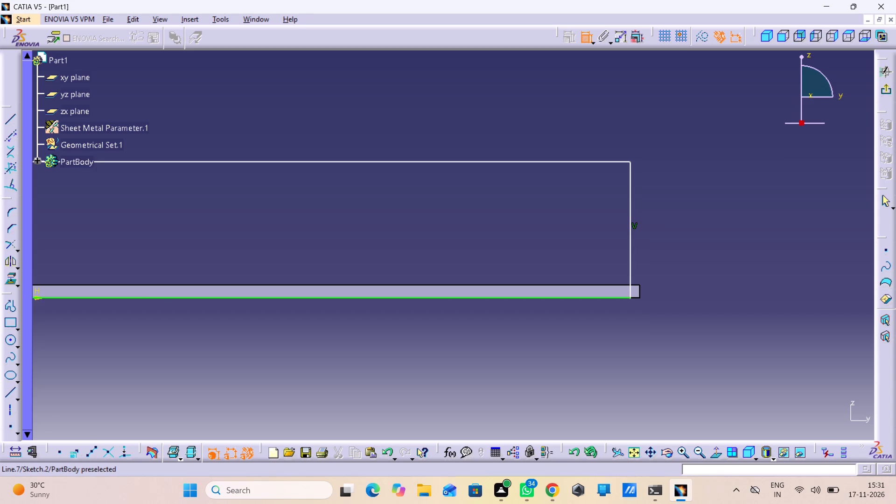
{"action": "left_click", "coordinate": [630, 298]}
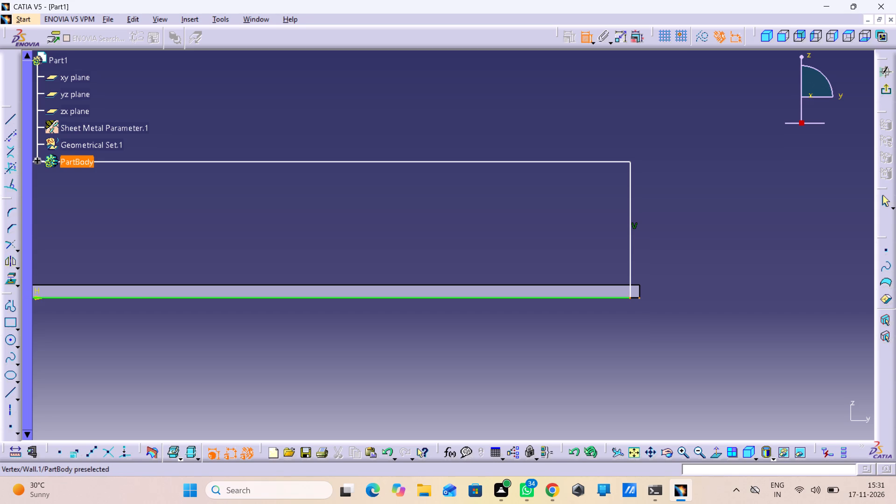
{"action": "left_click", "coordinate": [640, 299]}
{"action": "right_click", "coordinate": [702, 251]}
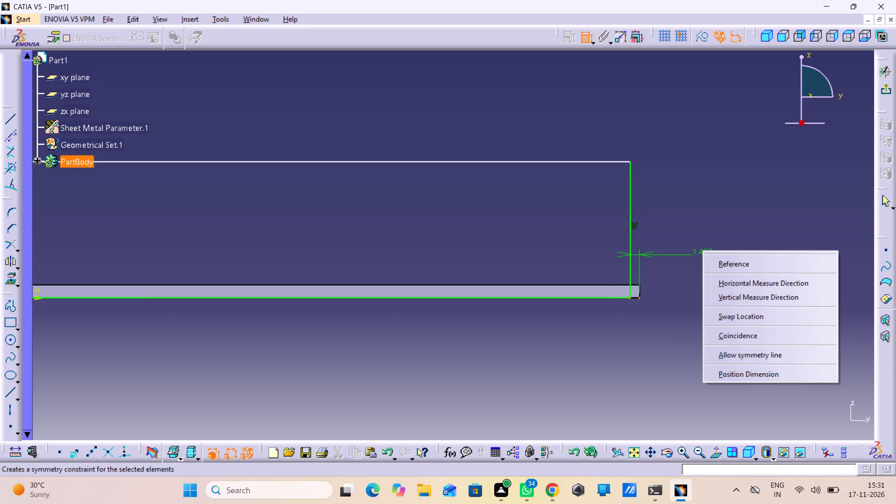
{"action": "left_click", "coordinate": [721, 332]}
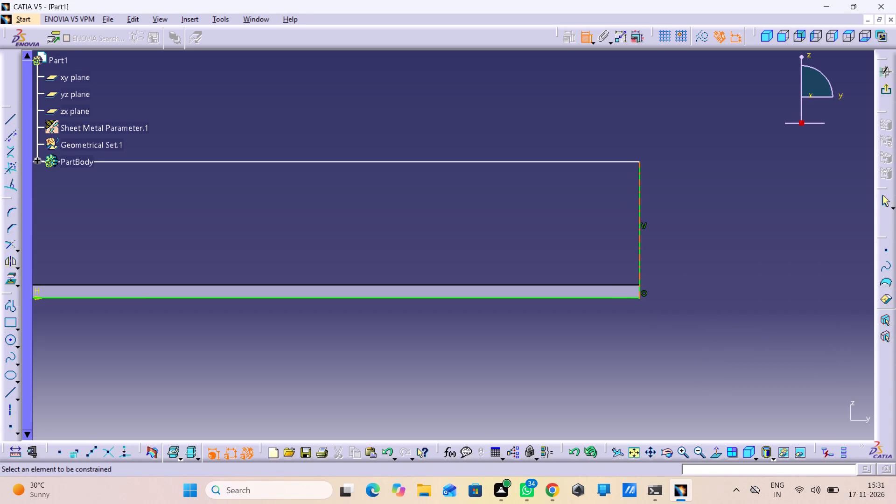
Dimension the rectangle's right vertical side and set its height to 46 mm.
{"action": "left_click", "coordinate": [639, 231]}
{"action": "left_click", "coordinate": [675, 235]}
{"action": "double_click", "coordinate": [675, 235]}
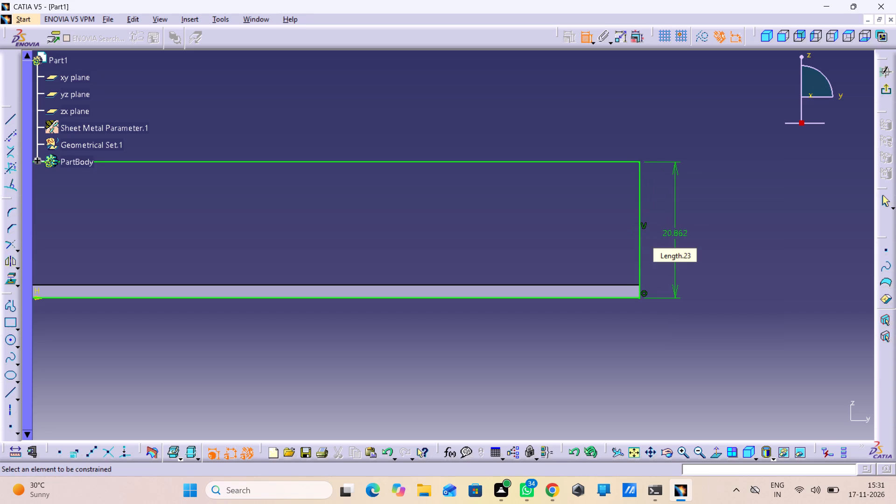
{"action": "double_click", "coordinate": [673, 228]}
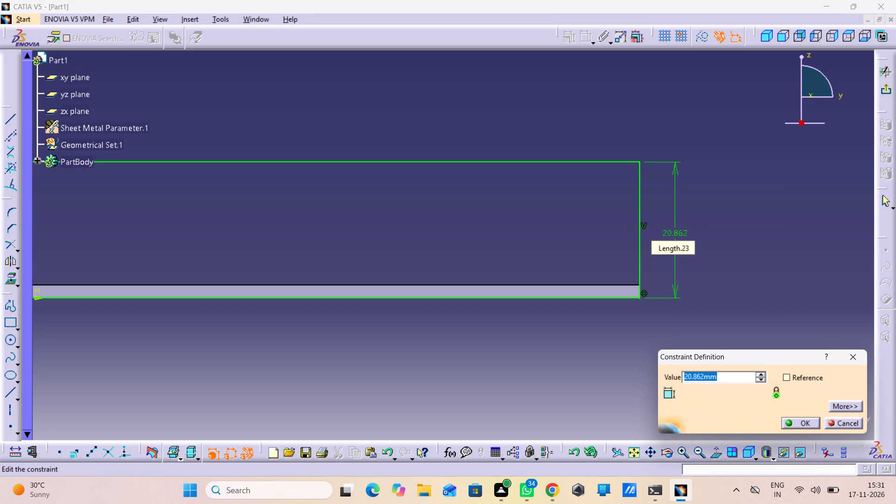
{"action": "type", "text": "46"}
{"action": "key", "text": "Return"}
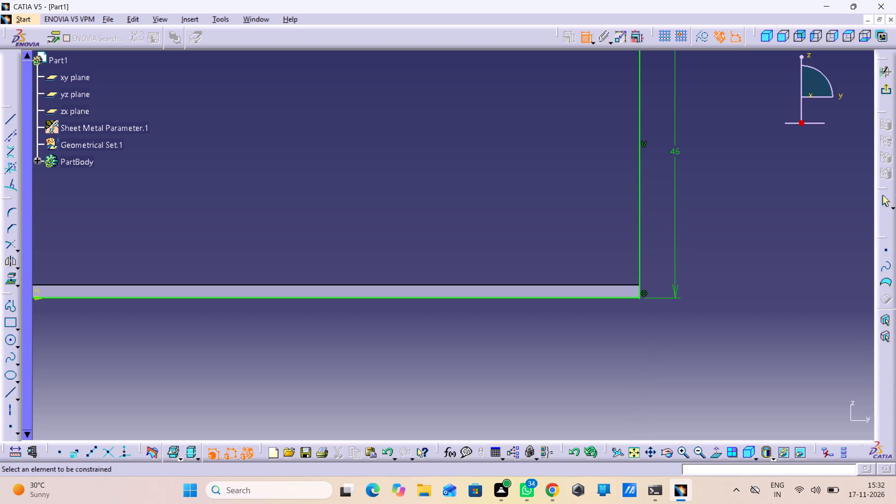
Constrain the rectangle's two vertical sides to be symmetric about the sketch's vertical axis, and exit the sketch.
{"action": "middle_click_drag", "start_coordinate": [737, 203], "coordinate": [736, 409]}
{"action": "right_click", "coordinate": [737, 203]}
{"action": "middle_click_drag", "start_coordinate": [465, 331], "coordinate": [465, 330]}
{"action": "right_click", "coordinate": [465, 330]}
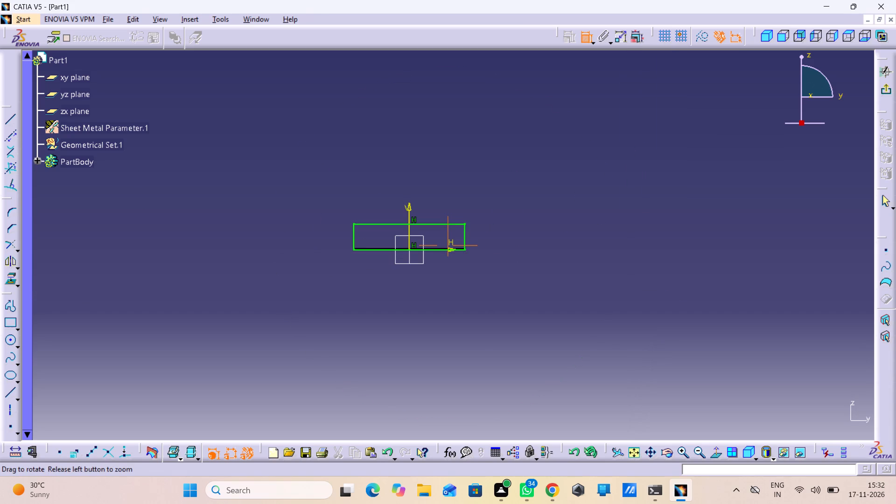
{"action": "middle_click_drag", "start_coordinate": [465, 330], "coordinate": [445, 240]}
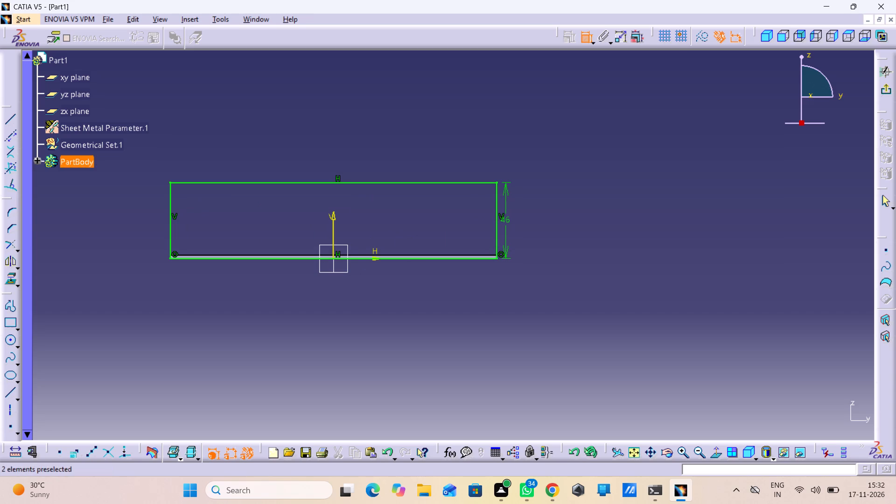
{"action": "left_click", "coordinate": [495, 206]}
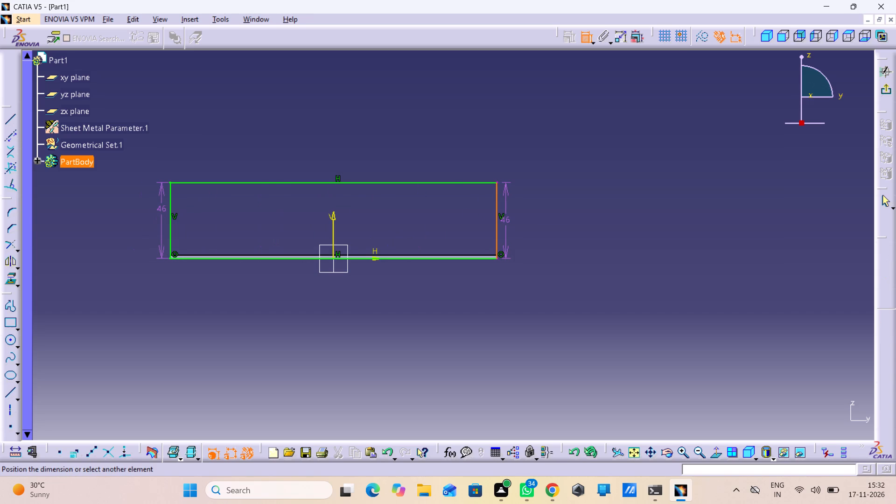
{"action": "left_click", "coordinate": [171, 189]}
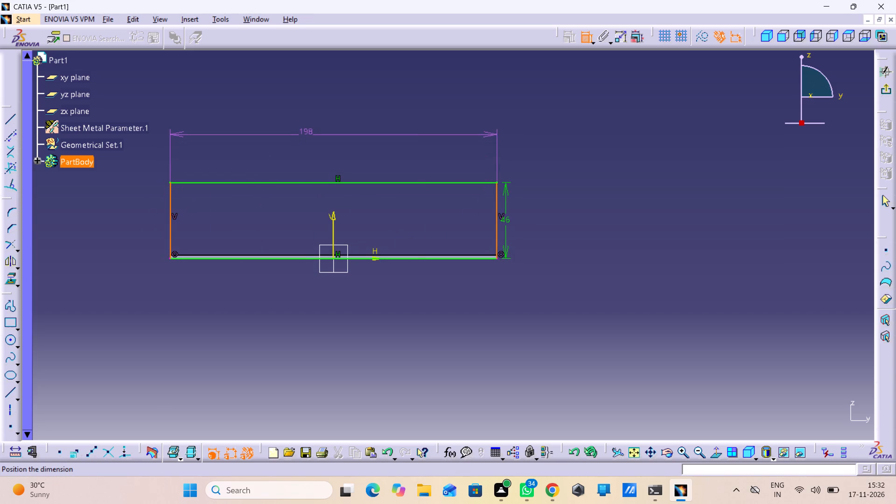
{"action": "right_click", "coordinate": [308, 131]}
{"action": "left_click", "coordinate": [333, 239]}
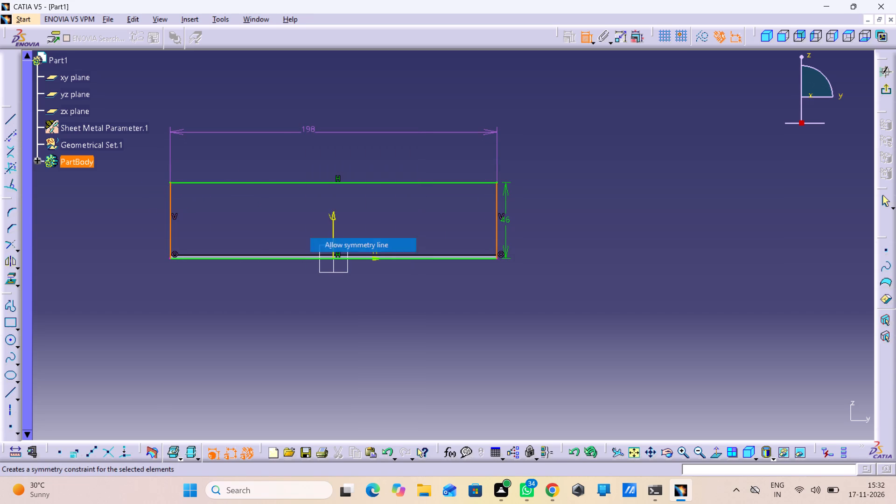
{"action": "left_click", "coordinate": [329, 217]}
{"action": "left_click", "coordinate": [397, 180]}
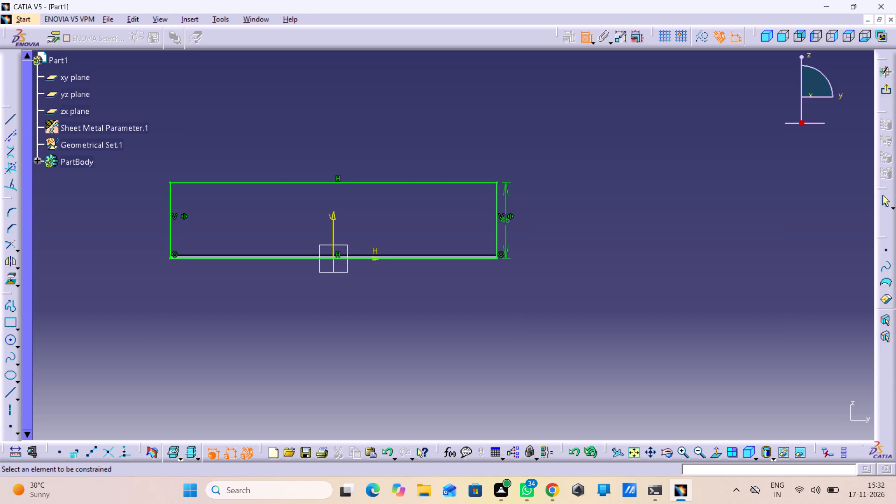
{"action": "left_click", "coordinate": [886, 90]}
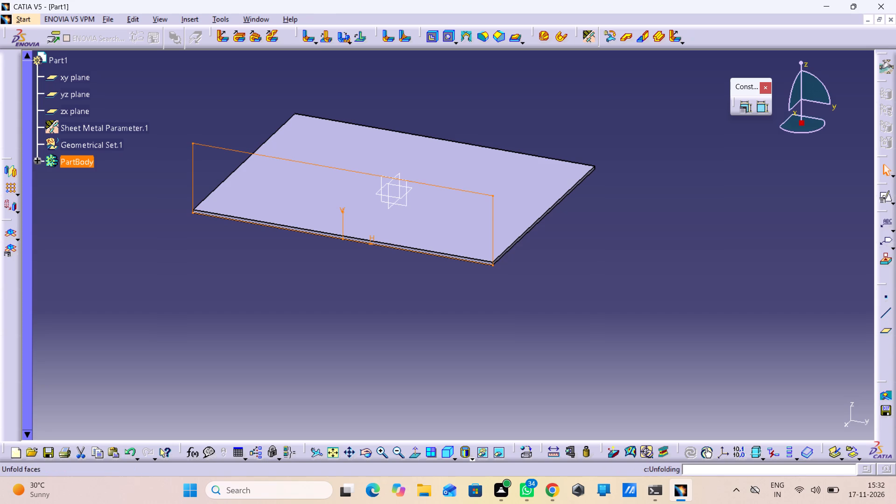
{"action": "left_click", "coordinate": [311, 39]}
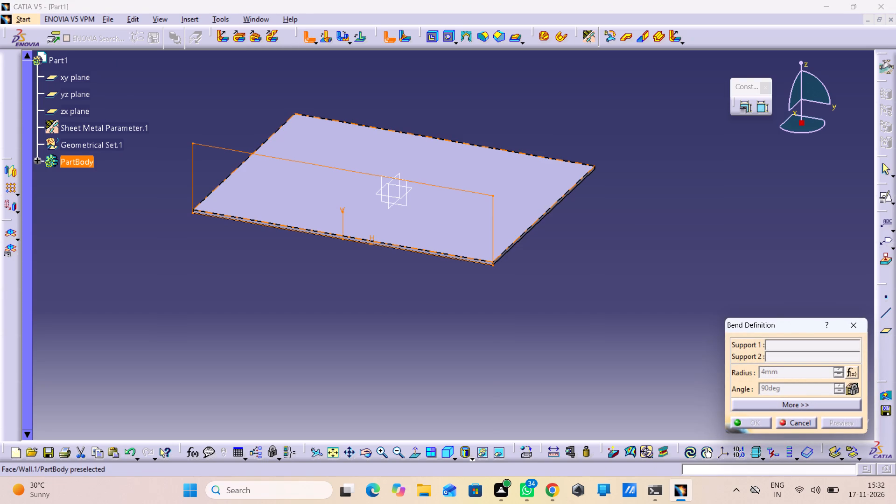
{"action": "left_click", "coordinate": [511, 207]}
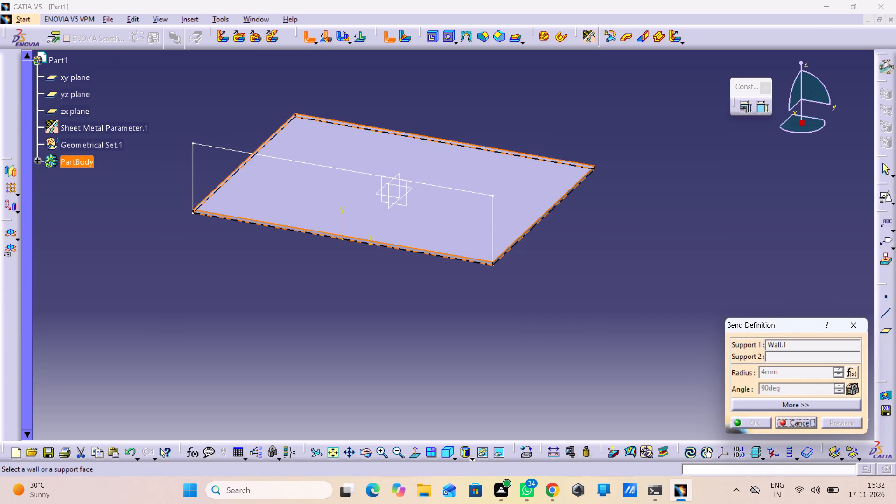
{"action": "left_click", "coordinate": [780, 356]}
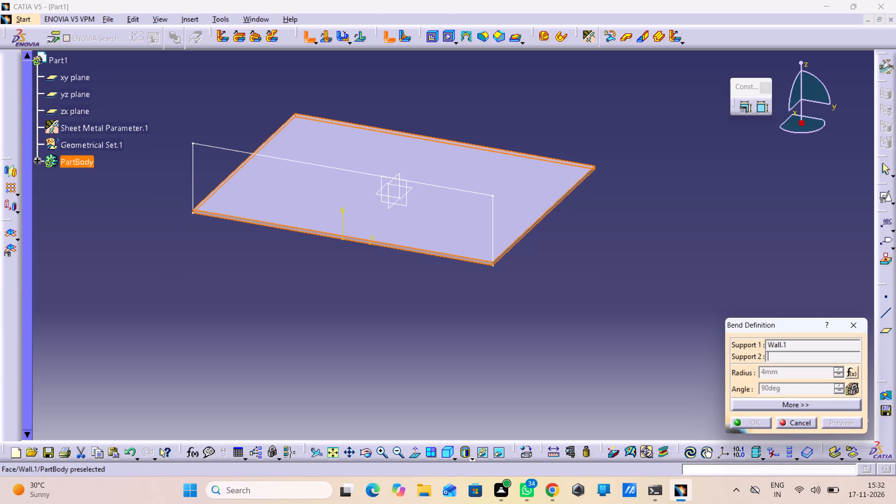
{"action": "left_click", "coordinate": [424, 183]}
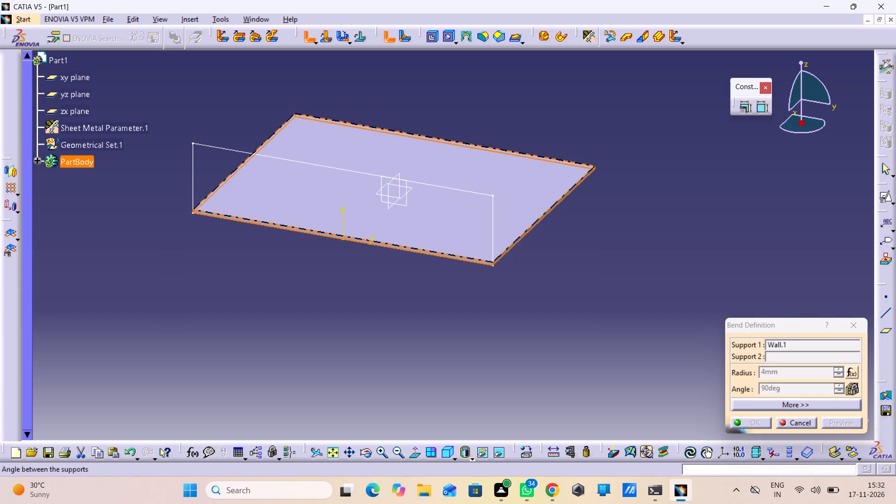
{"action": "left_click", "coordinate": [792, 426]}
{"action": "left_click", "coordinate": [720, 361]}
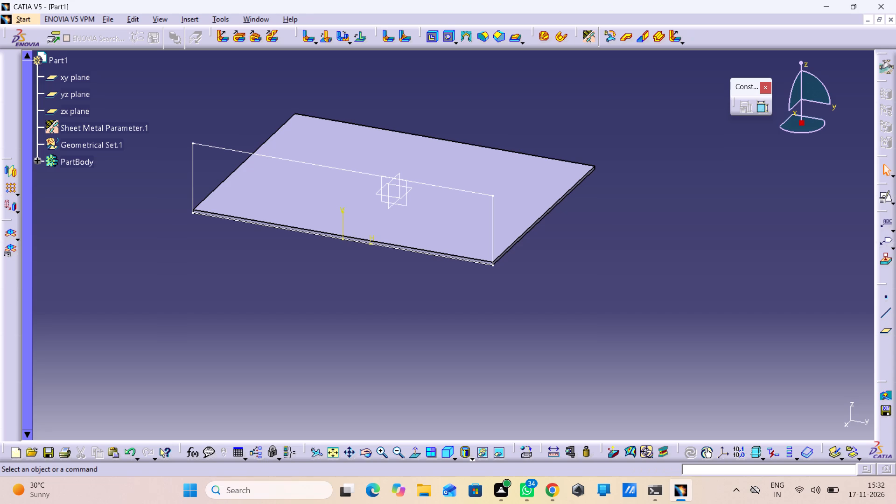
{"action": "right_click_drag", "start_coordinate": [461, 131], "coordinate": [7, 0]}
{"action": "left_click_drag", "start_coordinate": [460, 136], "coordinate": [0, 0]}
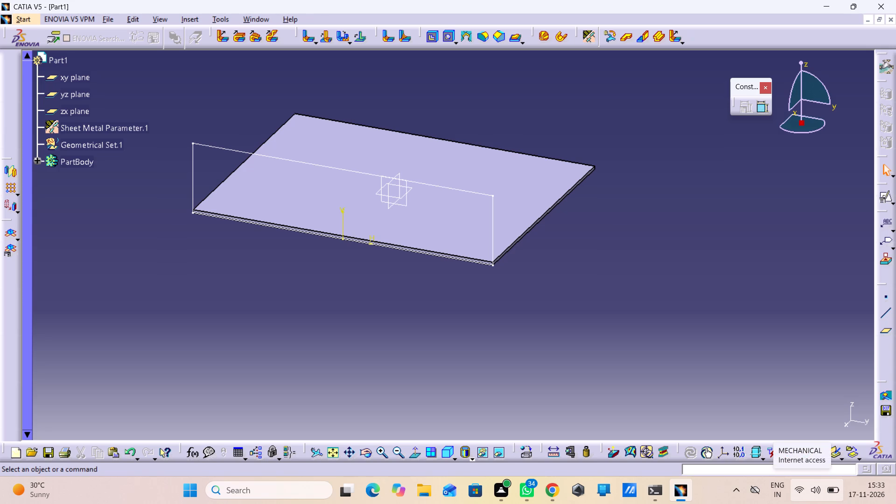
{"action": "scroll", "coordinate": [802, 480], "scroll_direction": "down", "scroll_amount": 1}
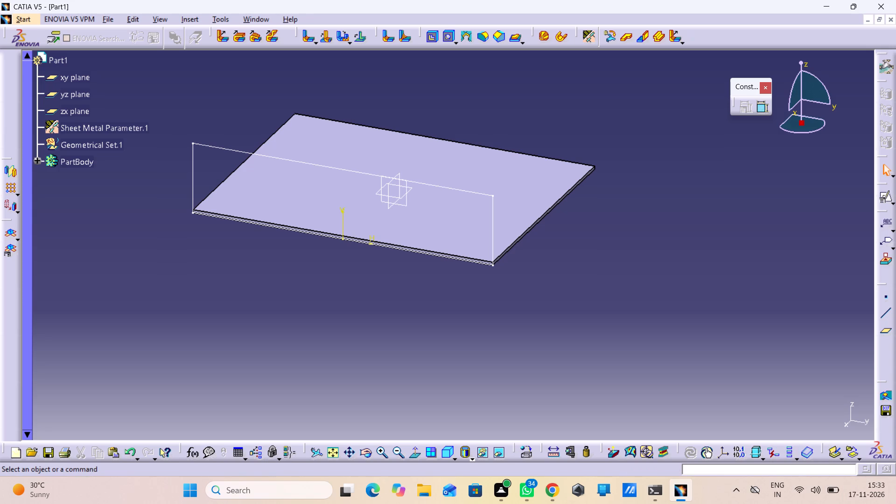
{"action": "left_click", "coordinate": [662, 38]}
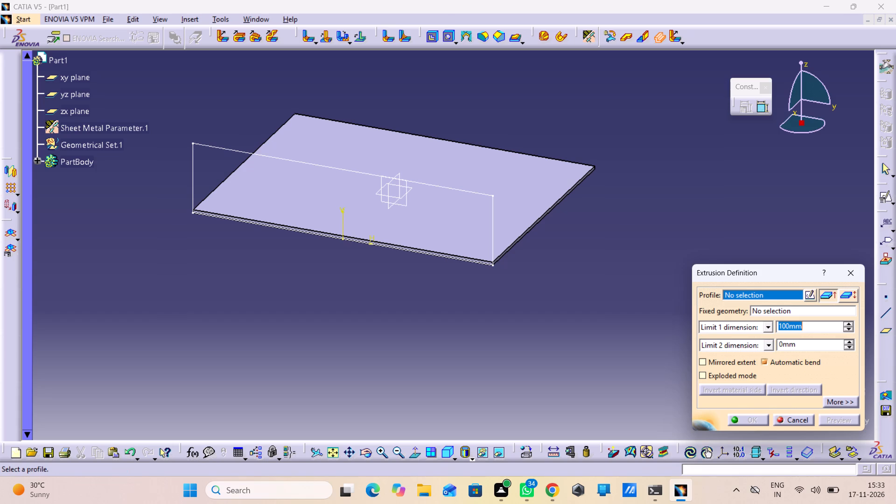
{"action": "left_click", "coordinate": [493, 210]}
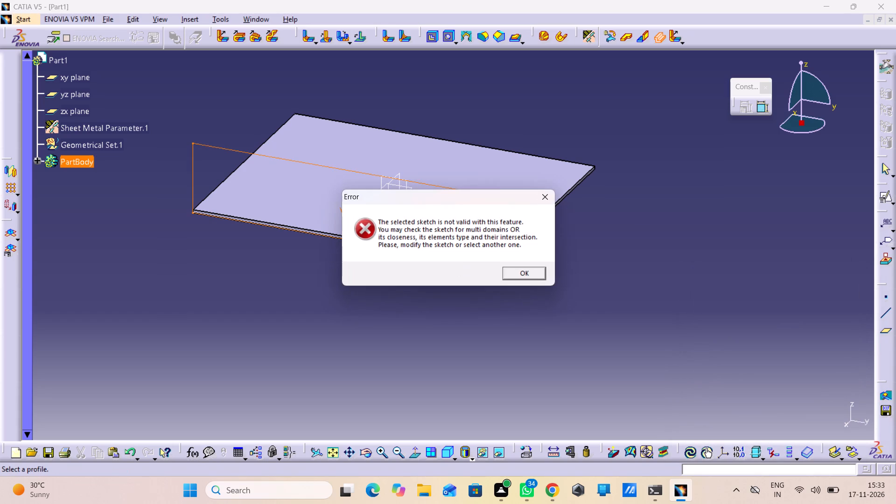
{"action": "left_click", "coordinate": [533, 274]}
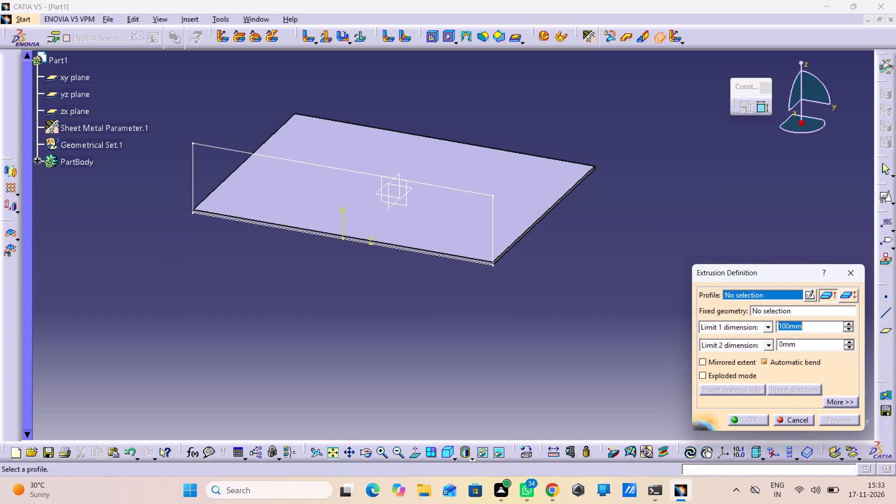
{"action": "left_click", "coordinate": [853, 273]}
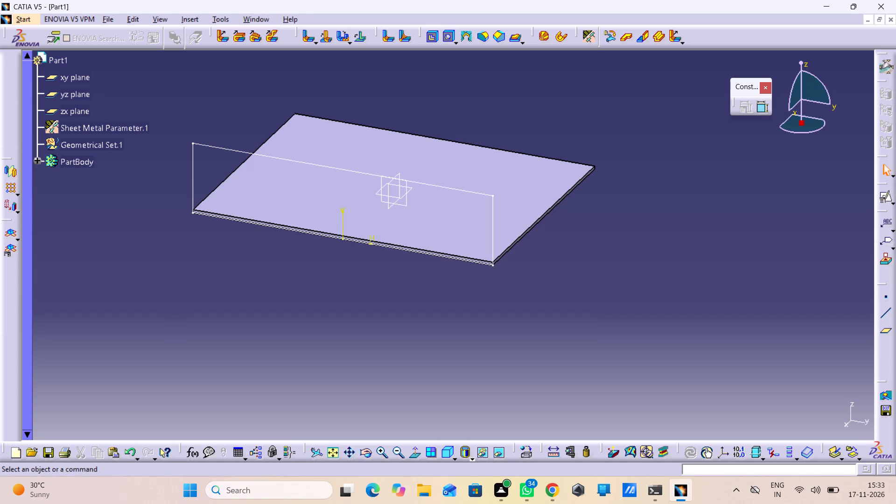
Create a wall from the rectangle sketch on the base plate's long front edge, with no tangent feature.
{"action": "left_click", "coordinate": [621, 32]}
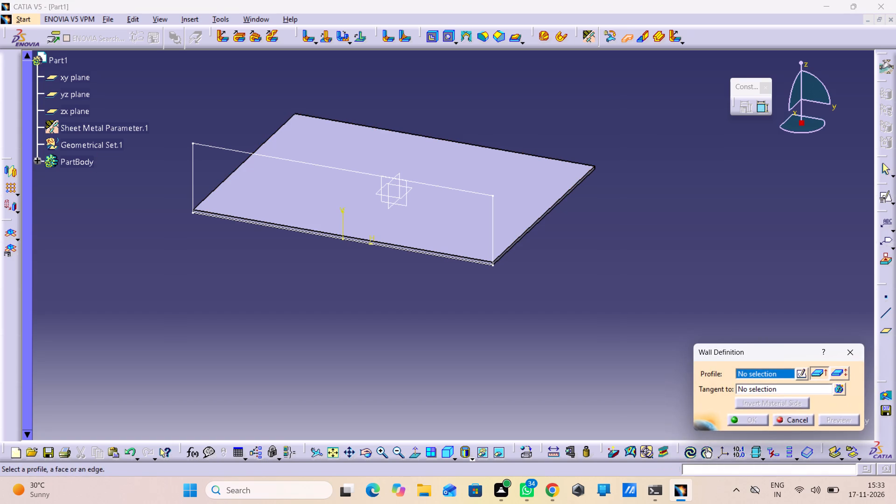
{"action": "left_click", "coordinate": [491, 209]}
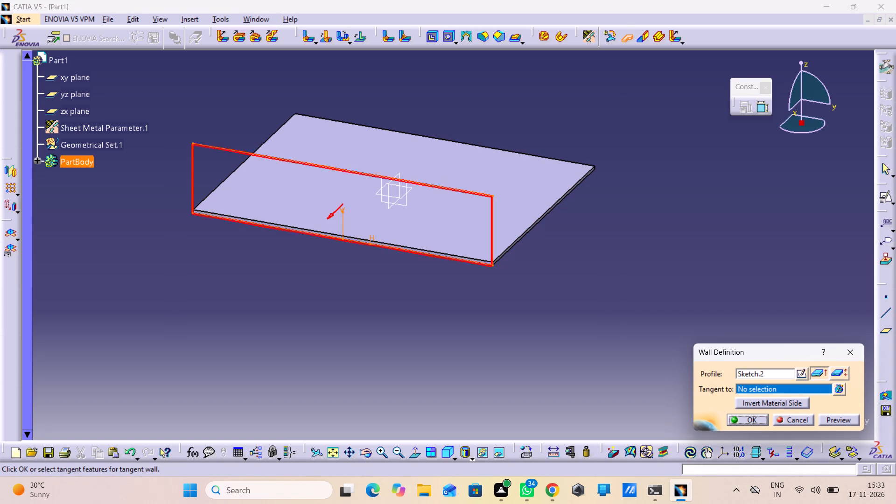
{"action": "middle_click_drag", "start_coordinate": [528, 315], "coordinate": [427, 327]}
{"action": "right_click_drag", "start_coordinate": [528, 315], "coordinate": [431, 335]}
{"action": "left_click", "coordinate": [749, 420]}
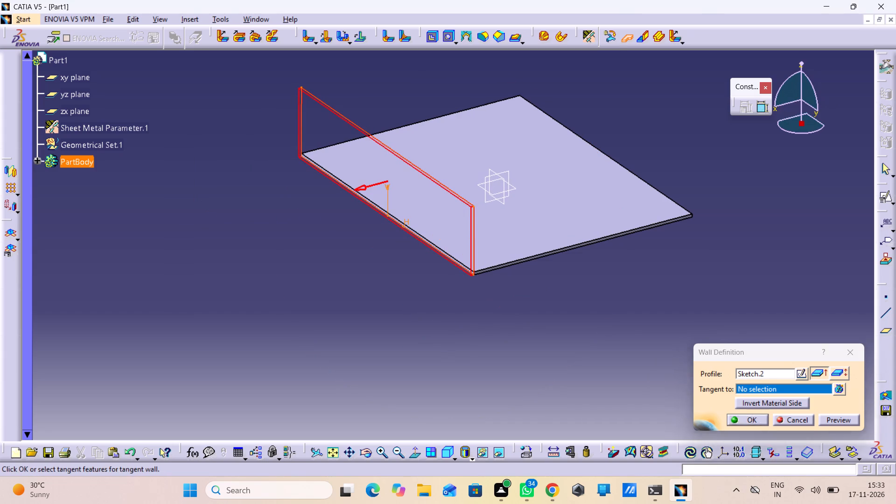
{"action": "left_click", "coordinate": [627, 396]}
{"action": "middle_click", "coordinate": [350, 349]}
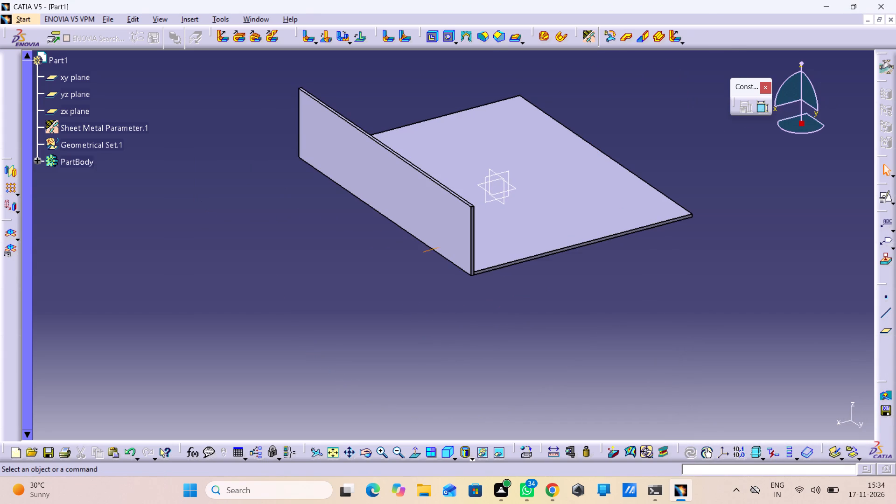
{"action": "middle_click_drag", "start_coordinate": [422, 334], "coordinate": [291, 380]}
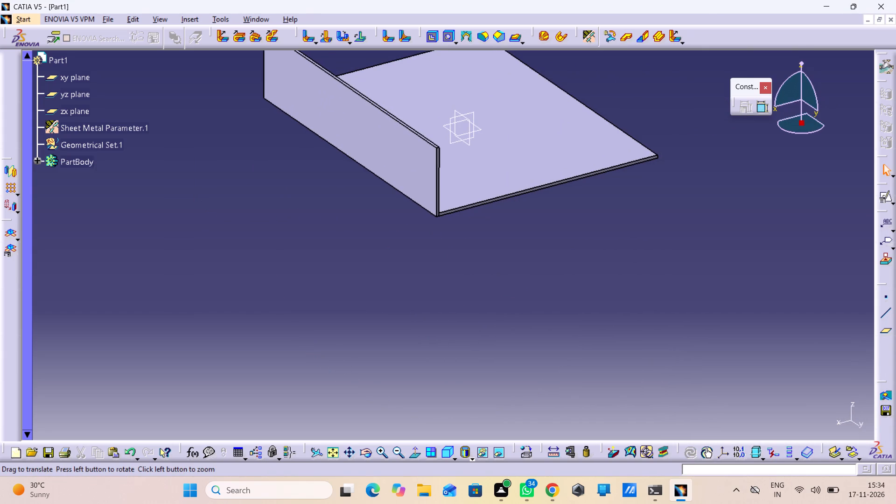
Add a 4 mm radius, 90-degree cylindrical bend between the upright wall and the base wall.
{"action": "left_click", "coordinate": [305, 34]}
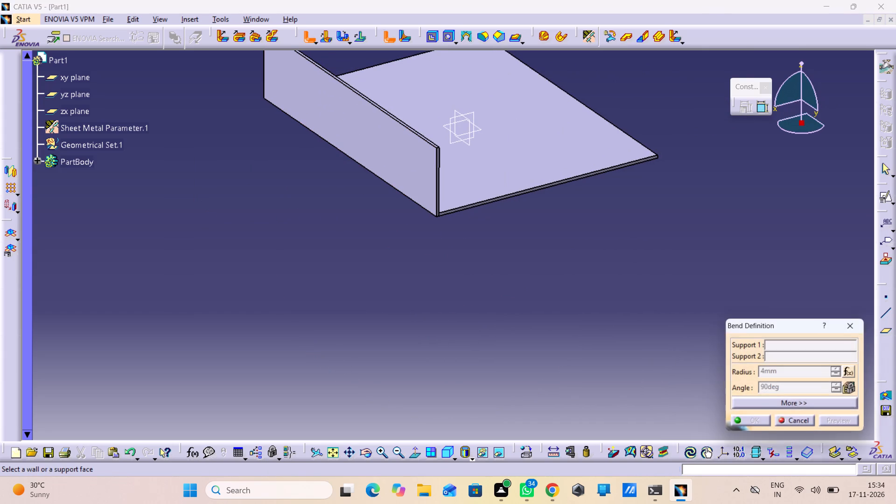
{"action": "middle_click", "coordinate": [305, 213]}
{"action": "right_click", "coordinate": [305, 213]}
{"action": "left_click", "coordinate": [350, 146]}
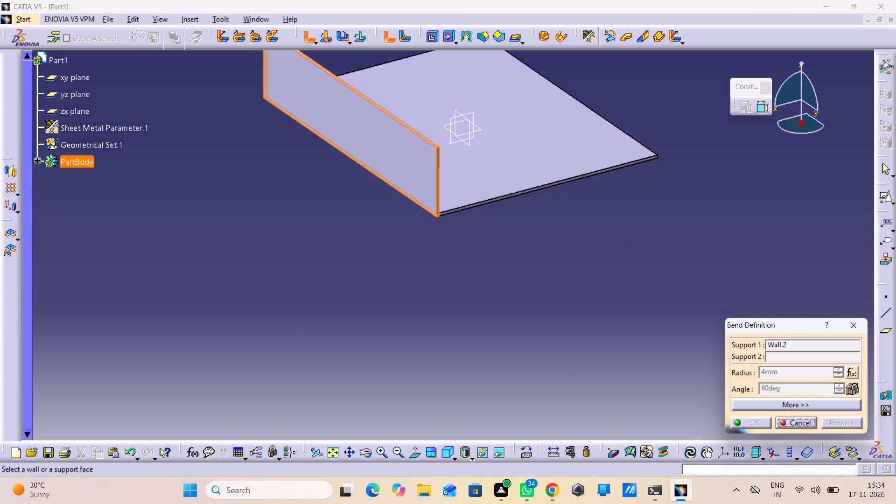
{"action": "left_click", "coordinate": [519, 185]}
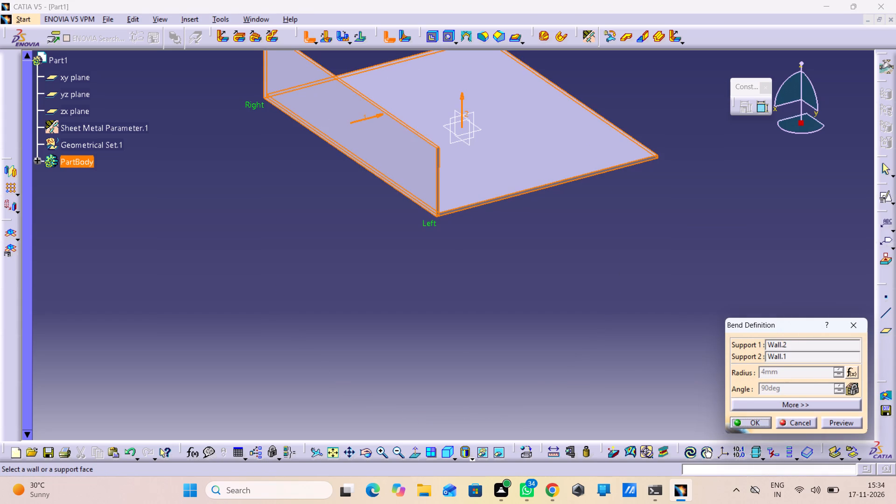
{"action": "left_click", "coordinate": [832, 426]}
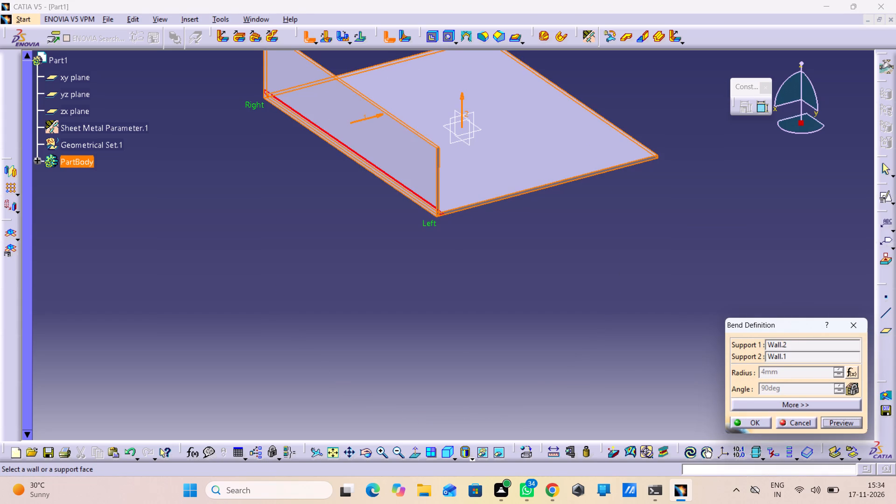
{"action": "middle_click_drag", "start_coordinate": [402, 329], "coordinate": [441, 215]}
{"action": "right_click_drag", "start_coordinate": [402, 329], "coordinate": [441, 215]}
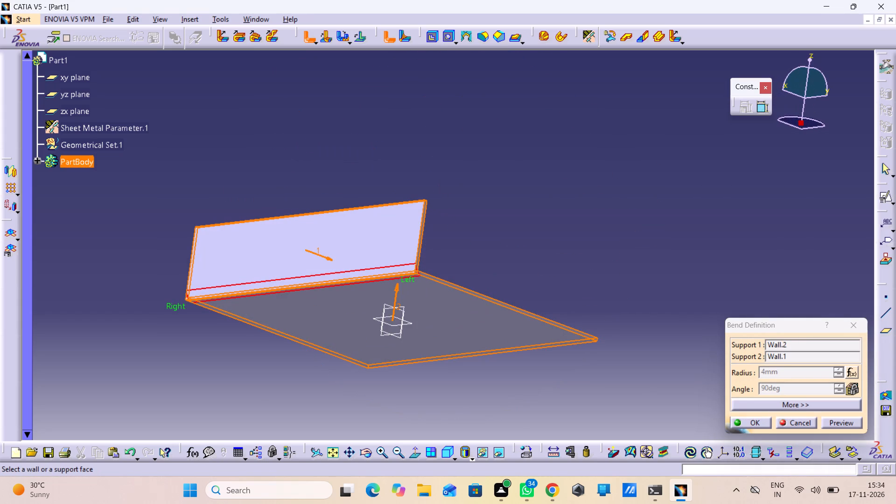
{"action": "left_click", "coordinate": [751, 420]}
{"action": "left_click", "coordinate": [586, 395]}
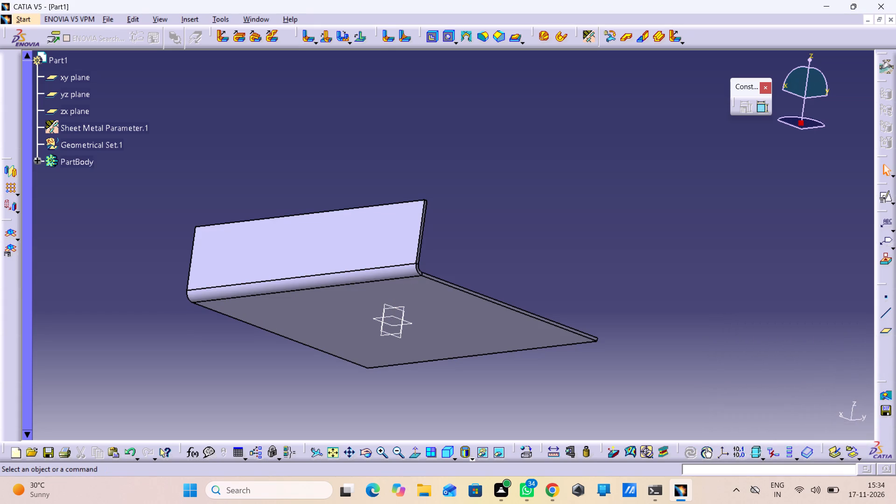
Mirror the upright wall about the yz plane onto the opposite edge of the base wall.
{"action": "middle_click_drag", "start_coordinate": [465, 252], "coordinate": [395, 334]}
{"action": "right_click_drag", "start_coordinate": [465, 252], "coordinate": [395, 334]}
{"action": "middle_click_drag", "start_coordinate": [496, 322], "coordinate": [374, 297]}
{"action": "right_click_drag", "start_coordinate": [496, 322], "coordinate": [374, 297]}
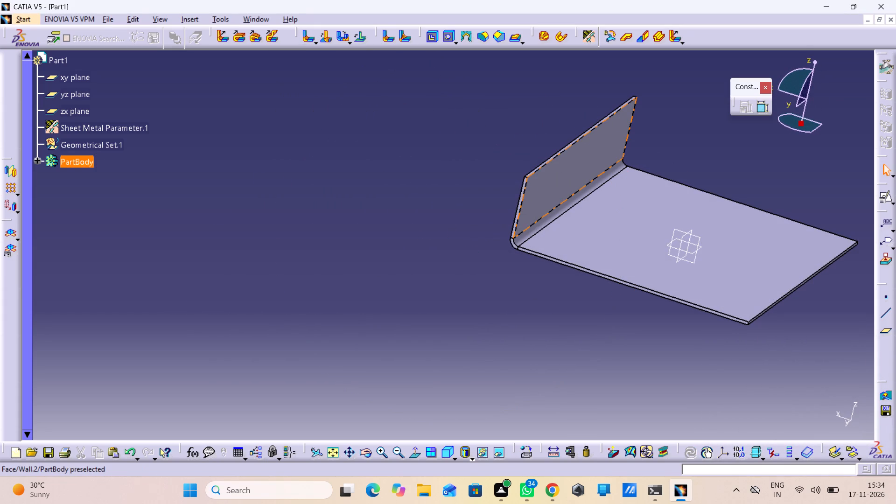
{"action": "left_click", "coordinate": [533, 200]}
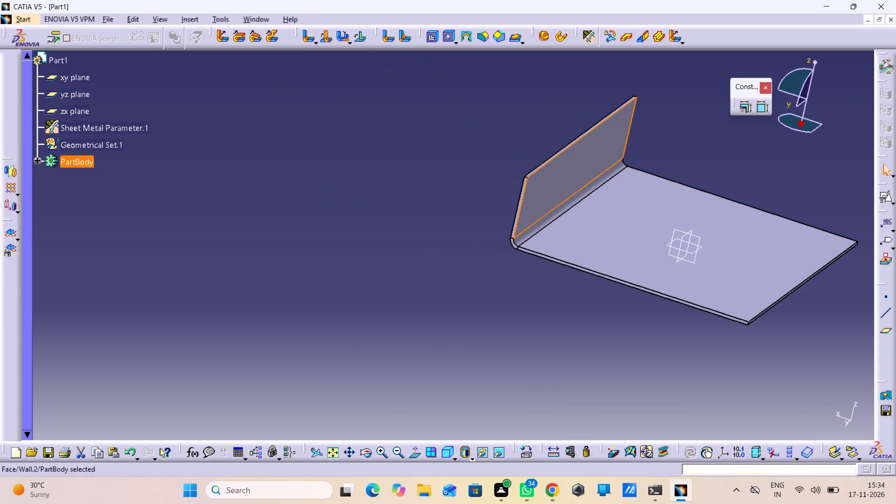
{"action": "left_click", "coordinate": [15, 169]}
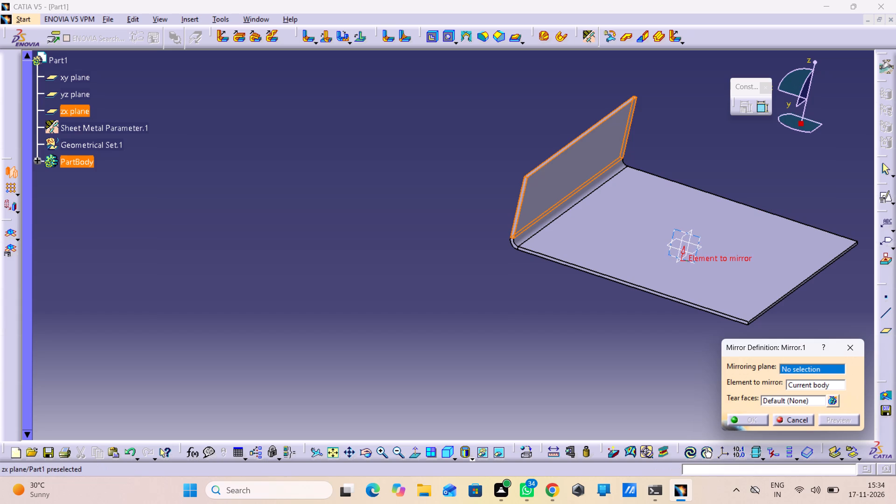
{"action": "left_click", "coordinate": [693, 228]}
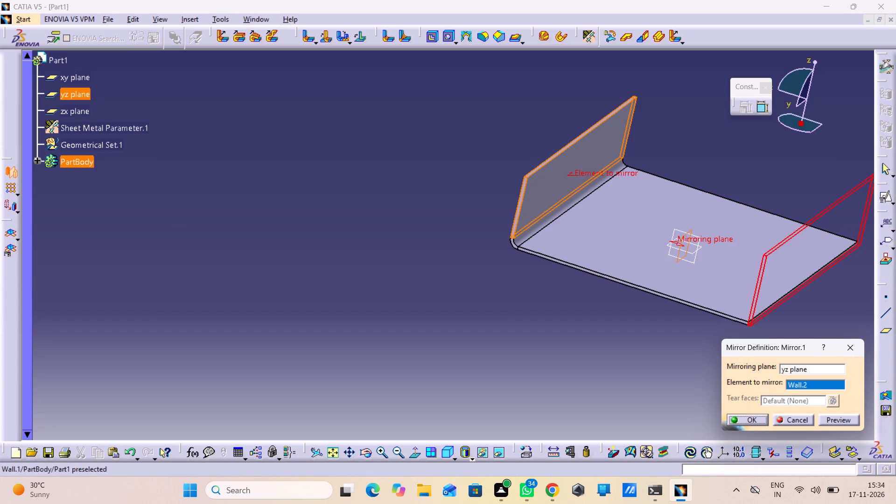
{"action": "left_click", "coordinate": [518, 241]}
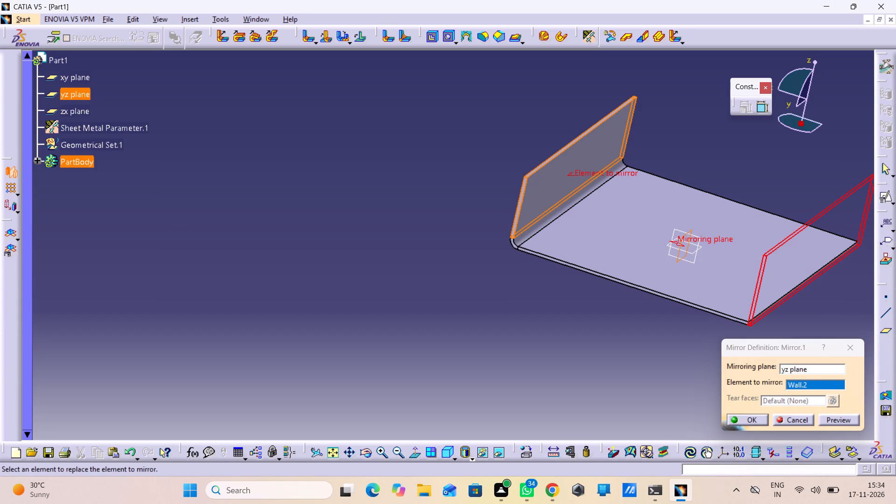
{"action": "left_click", "coordinate": [742, 416]}
{"action": "left_click", "coordinate": [569, 364]}
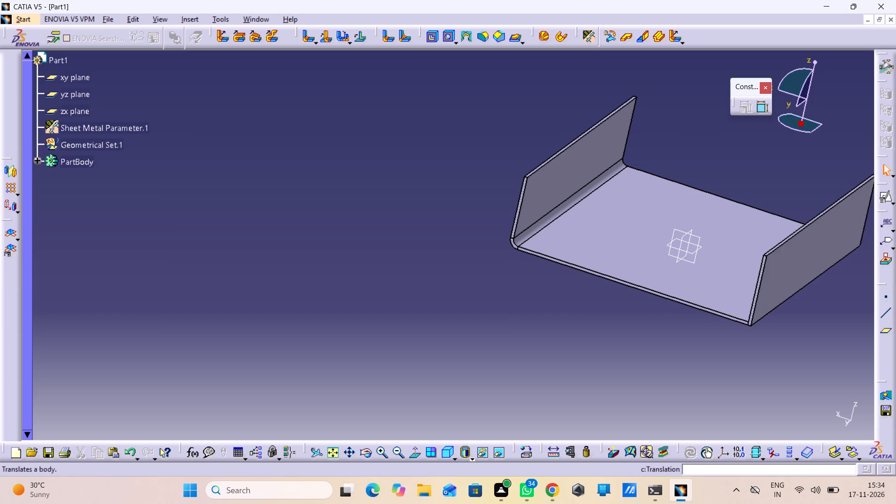
Mirror the current body about the yz plane, with tear faces left at Default (None).
{"action": "left_click", "coordinate": [35, 161]}
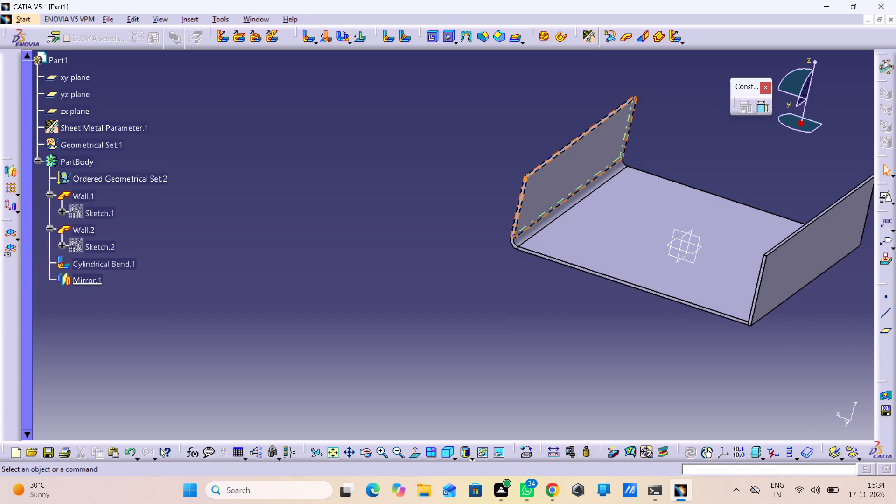
{"action": "left_click", "coordinate": [76, 268]}
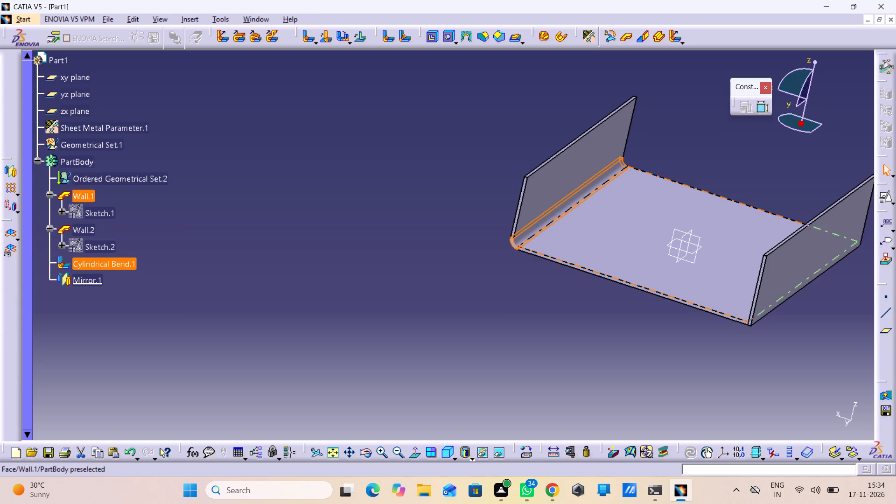
{"action": "left_click", "coordinate": [6, 171]}
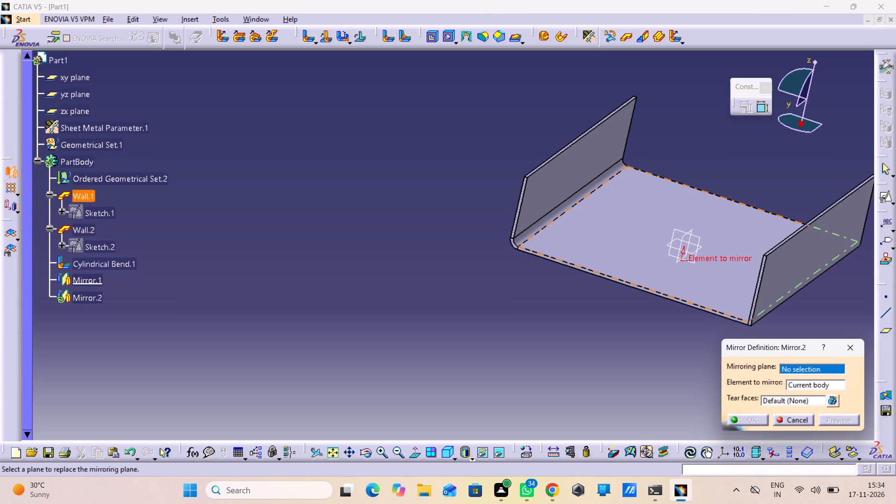
{"action": "left_click", "coordinate": [680, 242]}
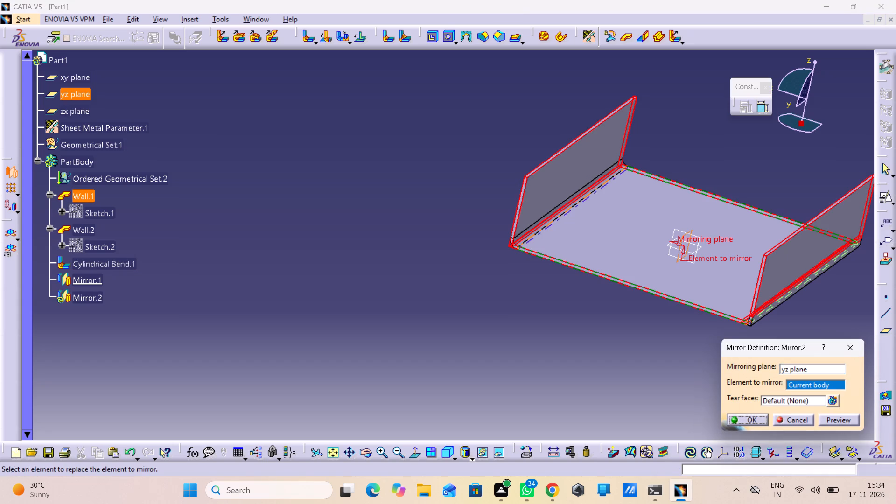
{"action": "left_click", "coordinate": [752, 417]}
{"action": "left_click", "coordinate": [616, 390]}
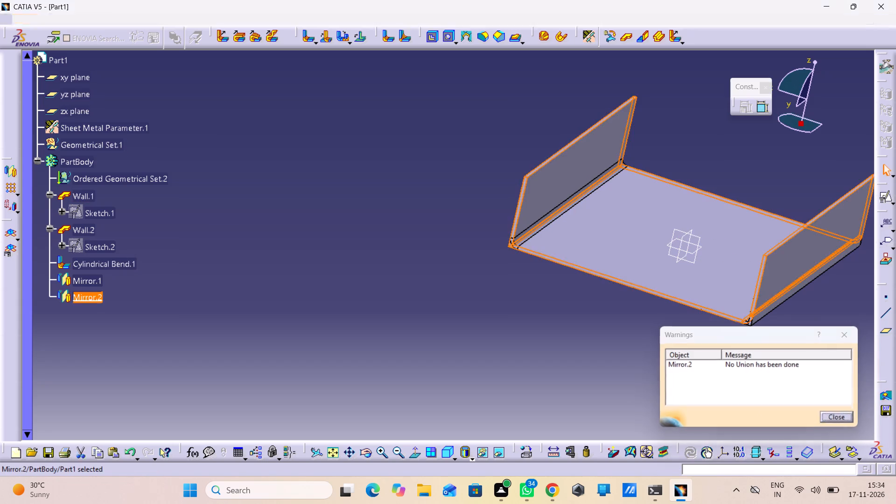
{"action": "left_click", "coordinate": [850, 423]}
Examine the bend corners and both side walls of the mirrored part from several angles.
{"action": "middle_click_drag", "start_coordinate": [595, 365], "coordinate": [737, 386]}
{"action": "right_click_drag", "start_coordinate": [595, 365], "coordinate": [737, 386]}
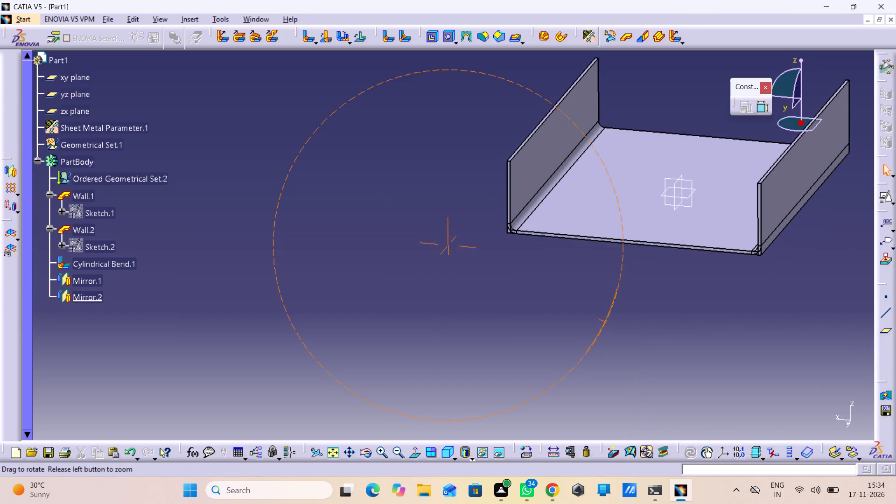
{"action": "right_click_drag", "start_coordinate": [737, 386], "coordinate": [740, 386]}
{"action": "middle_click_drag", "start_coordinate": [737, 386], "coordinate": [740, 386]}
{"action": "middle_click_drag", "start_coordinate": [678, 350], "coordinate": [546, 367]}
{"action": "middle_click_drag", "start_coordinate": [443, 289], "coordinate": [554, 293]}
{"action": "right_click_drag", "start_coordinate": [443, 289], "coordinate": [554, 293]}
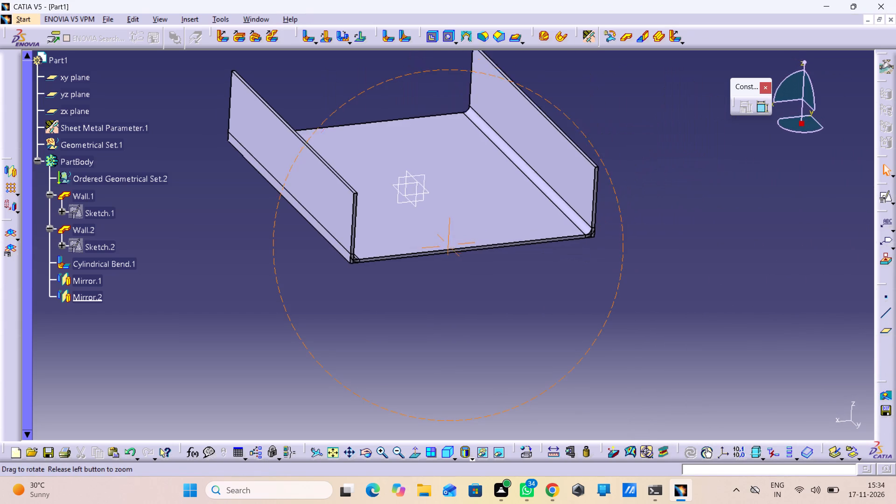
{"action": "middle_click_drag", "start_coordinate": [554, 293], "coordinate": [556, 292]}
{"action": "right_click_drag", "start_coordinate": [554, 293], "coordinate": [556, 292]}
{"action": "middle_click_drag", "start_coordinate": [556, 292], "coordinate": [542, 224]}
{"action": "right_click", "coordinate": [556, 292]}
{"action": "left_click", "coordinate": [788, 309]}
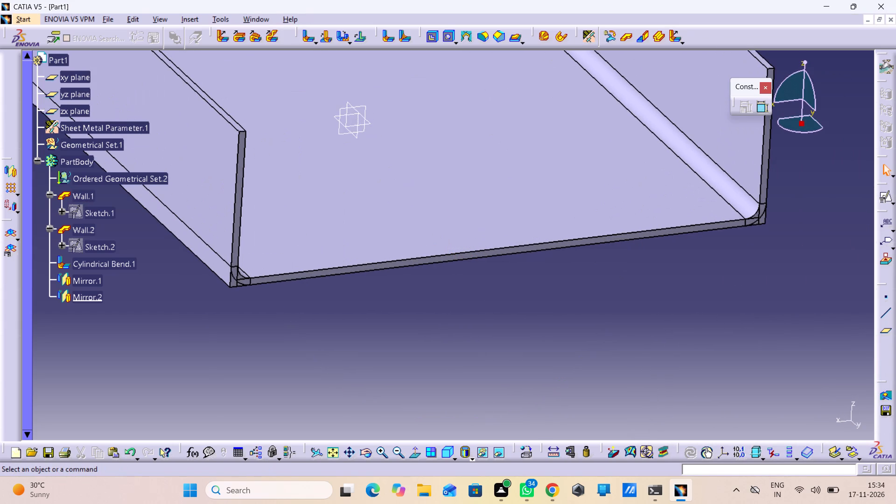
{"action": "middle_click_drag", "start_coordinate": [776, 281], "coordinate": [677, 167]}
{"action": "right_click_drag", "start_coordinate": [776, 281], "coordinate": [696, 192]}
{"action": "scroll", "coordinate": [676, 177], "scroll_direction": "down", "scroll_amount": 1}
{"action": "middle_click_drag", "start_coordinate": [678, 208], "coordinate": [399, 366]}
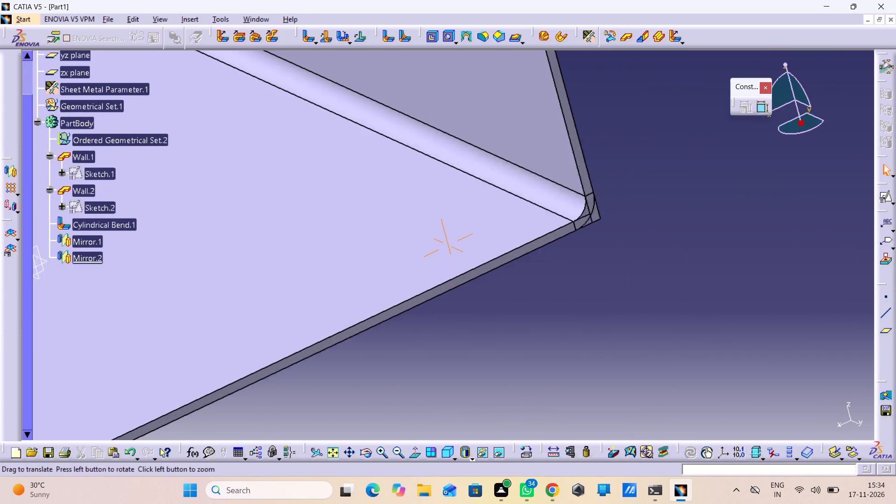
{"action": "middle_click_drag", "start_coordinate": [399, 366], "coordinate": [340, 403]}
{"action": "middle_click_drag", "start_coordinate": [550, 332], "coordinate": [497, 286]}
{"action": "right_click_drag", "start_coordinate": [556, 334], "coordinate": [497, 286]}
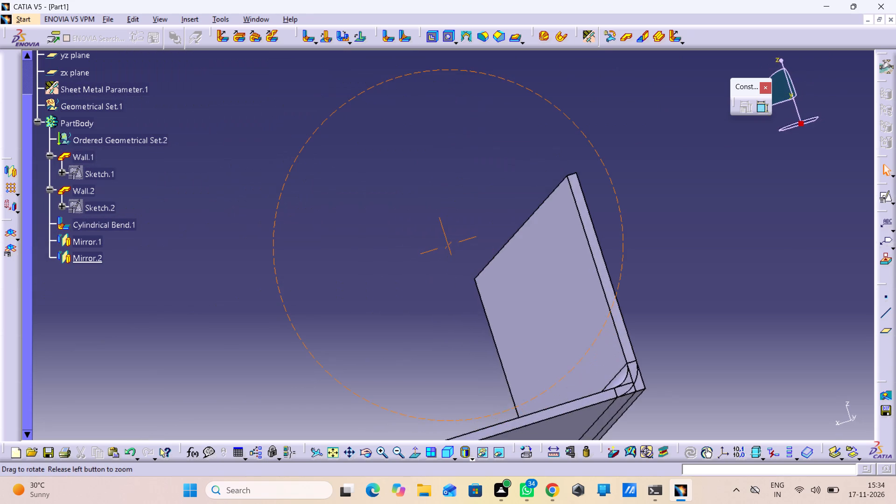
{"action": "middle_click_drag", "start_coordinate": [497, 286], "coordinate": [477, 274]}
{"action": "right_click_drag", "start_coordinate": [497, 286], "coordinate": [477, 274]}
{"action": "middle_click_drag", "start_coordinate": [477, 274], "coordinate": [491, 339]}
{"action": "right_click", "coordinate": [477, 274]}
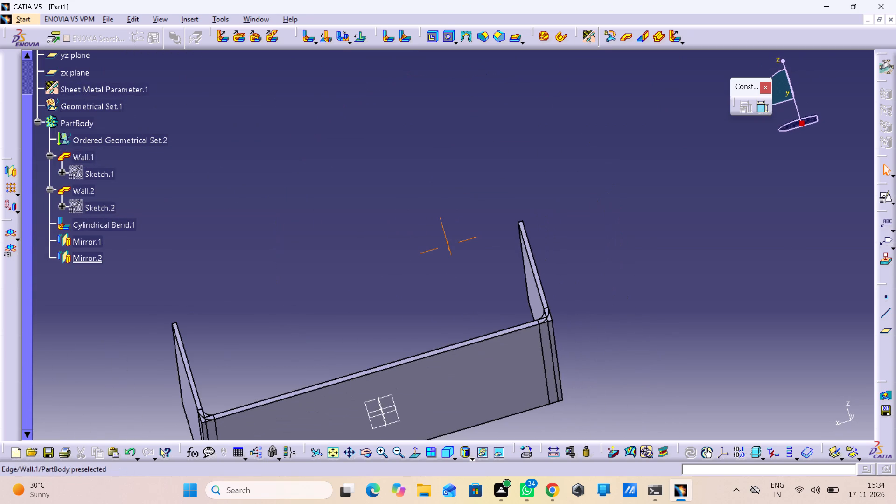
{"action": "middle_click_drag", "start_coordinate": [410, 263], "coordinate": [433, 340]}
{"action": "right_click_drag", "start_coordinate": [410, 263], "coordinate": [433, 340]}
{"action": "middle_click_drag", "start_coordinate": [353, 196], "coordinate": [560, 227]}
{"action": "right_click_drag", "start_coordinate": [353, 196], "coordinate": [560, 227]}
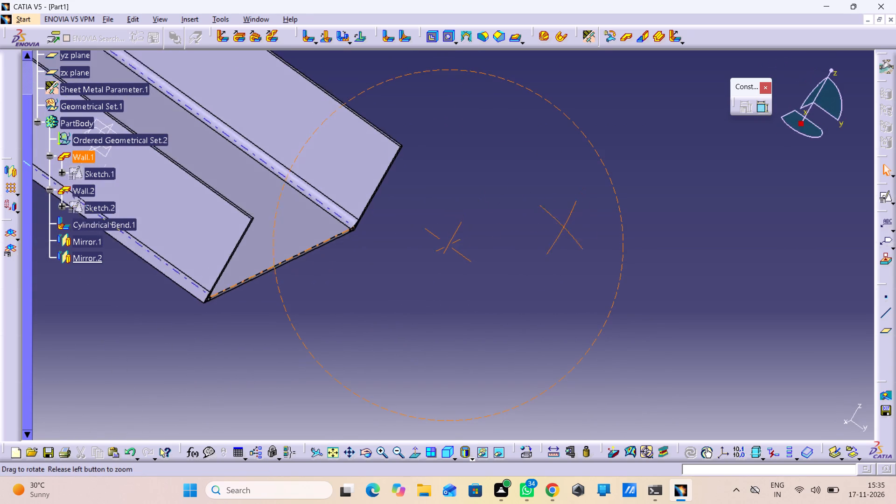
{"action": "middle_click_drag", "start_coordinate": [560, 227], "coordinate": [521, 247]}
{"action": "right_click_drag", "start_coordinate": [560, 227], "coordinate": [521, 247]}
{"action": "right_click_drag", "start_coordinate": [813, 503], "coordinate": [895, 455]}
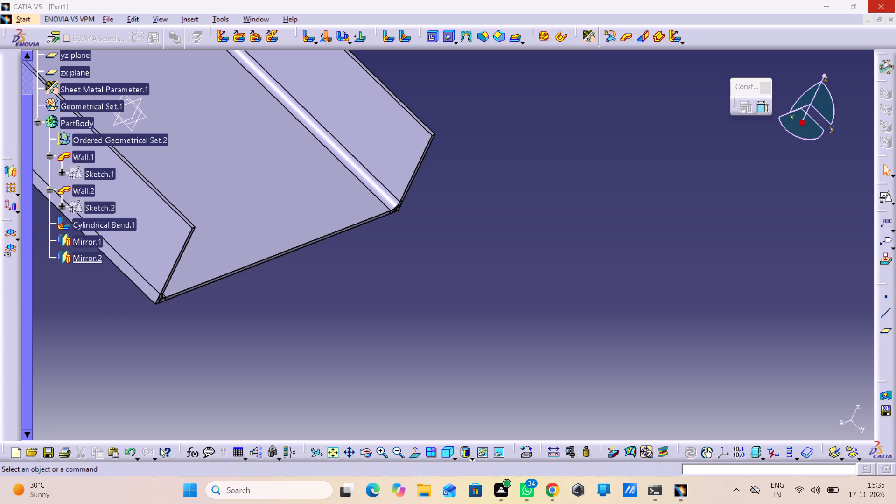
{"action": "middle_click_drag", "start_coordinate": [269, 180], "coordinate": [272, 181]}
{"action": "right_click", "coordinate": [269, 180]}
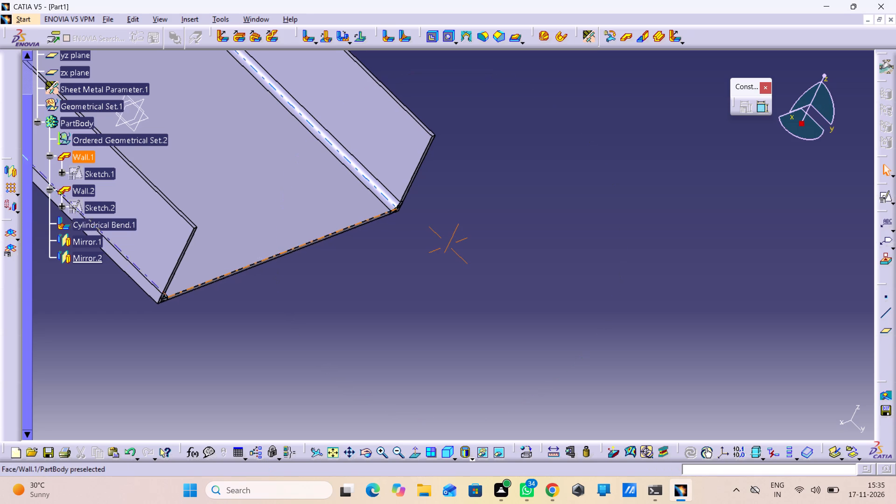
{"action": "middle_click_drag", "start_coordinate": [272, 181], "coordinate": [326, 274]}
{"action": "middle_click_drag", "start_coordinate": [511, 248], "coordinate": [410, 287]}
{"action": "right_click_drag", "start_coordinate": [511, 248], "coordinate": [414, 293]}
{"action": "middle_click_drag", "start_coordinate": [407, 282], "coordinate": [401, 257]}
{"action": "right_click", "coordinate": [407, 282]}
{"action": "middle_click_drag", "start_coordinate": [399, 245], "coordinate": [424, 315]}
{"action": "right_click", "coordinate": [399, 245]}
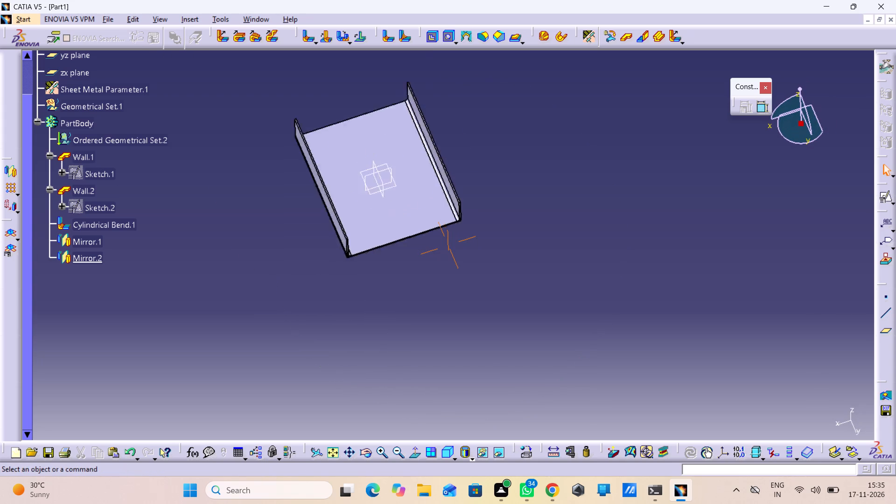
{"action": "middle_click_drag", "start_coordinate": [424, 315], "coordinate": [434, 349]}
{"action": "middle_click_drag", "start_coordinate": [434, 326], "coordinate": [419, 254]}
{"action": "right_click_drag", "start_coordinate": [433, 325], "coordinate": [431, 321]}
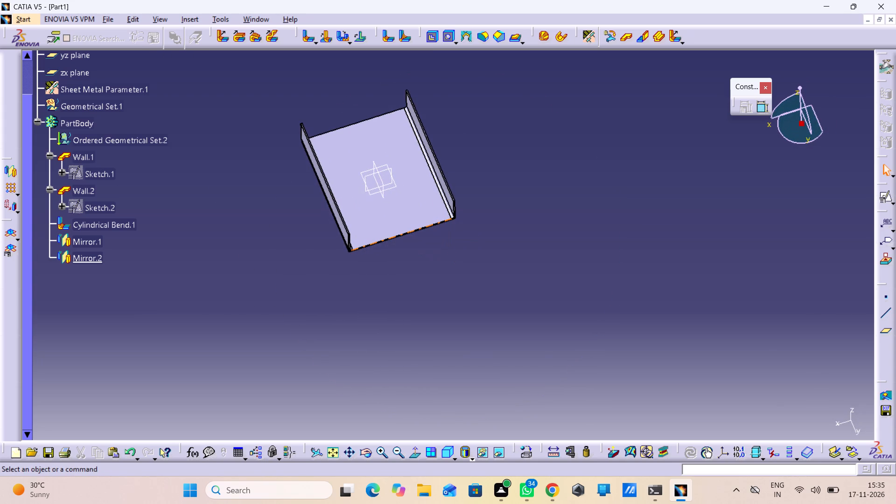
{"action": "middle_click_drag", "start_coordinate": [414, 269], "coordinate": [406, 250]}
{"action": "right_click", "coordinate": [414, 269]}
{"action": "middle_click_drag", "start_coordinate": [406, 250], "coordinate": [430, 306]}
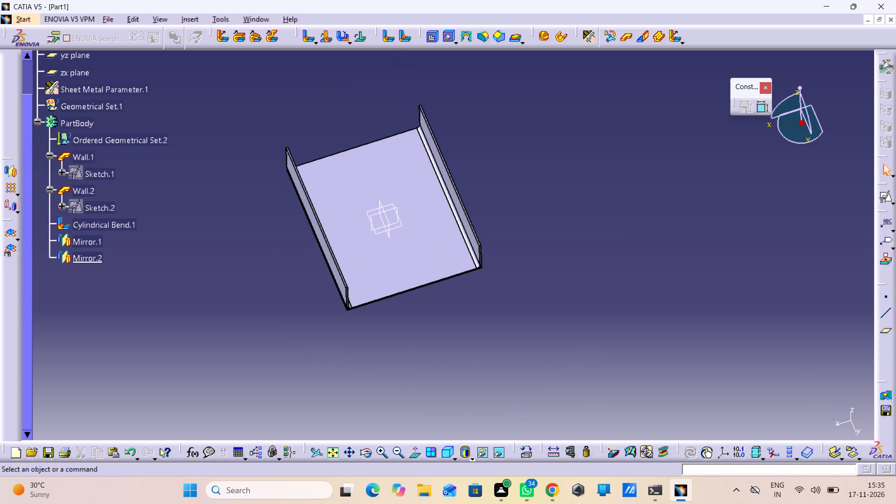
{"action": "middle_click_drag", "start_coordinate": [430, 306], "coordinate": [421, 286]}
{"action": "right_click", "coordinate": [430, 306]}
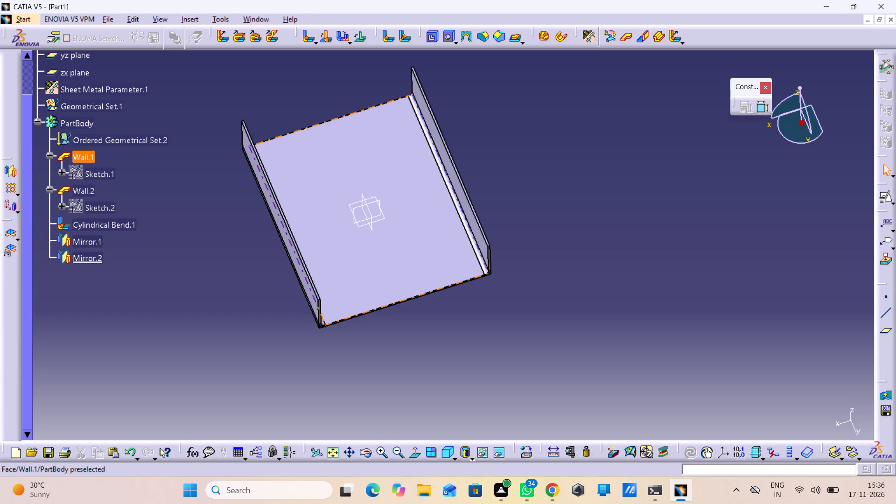
{"action": "left_click", "coordinate": [480, 226]}
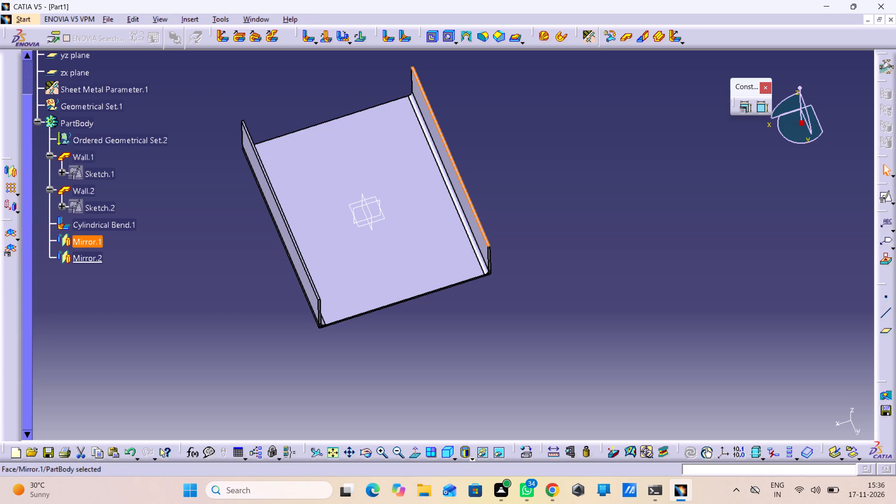
{"action": "left_click", "coordinate": [606, 309]}
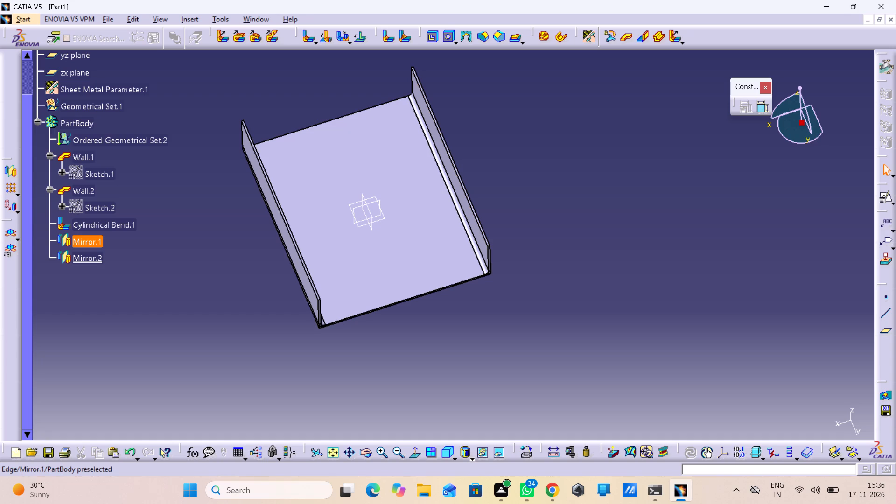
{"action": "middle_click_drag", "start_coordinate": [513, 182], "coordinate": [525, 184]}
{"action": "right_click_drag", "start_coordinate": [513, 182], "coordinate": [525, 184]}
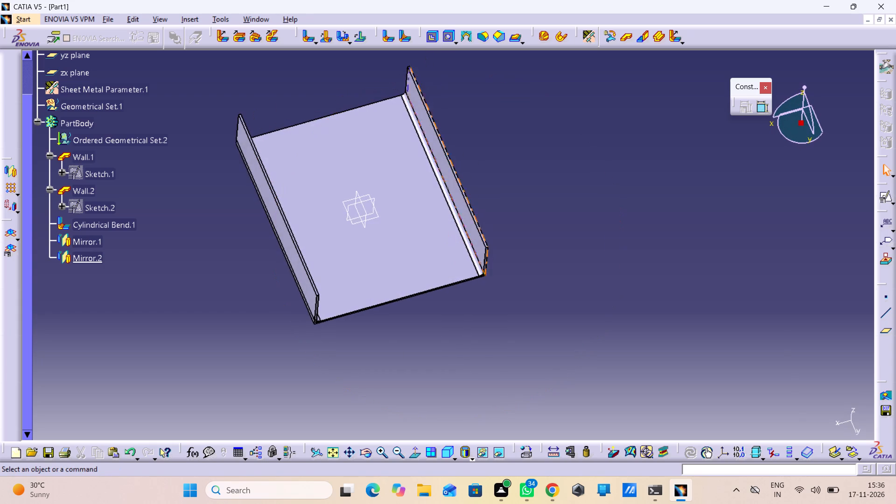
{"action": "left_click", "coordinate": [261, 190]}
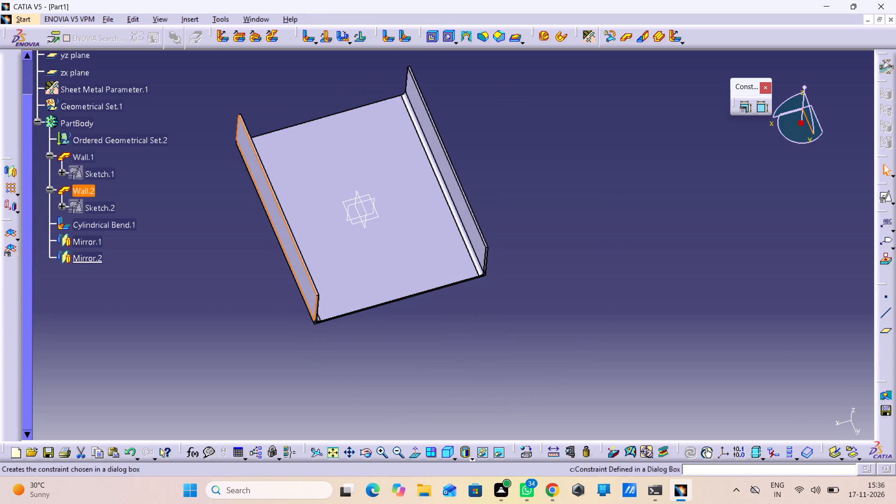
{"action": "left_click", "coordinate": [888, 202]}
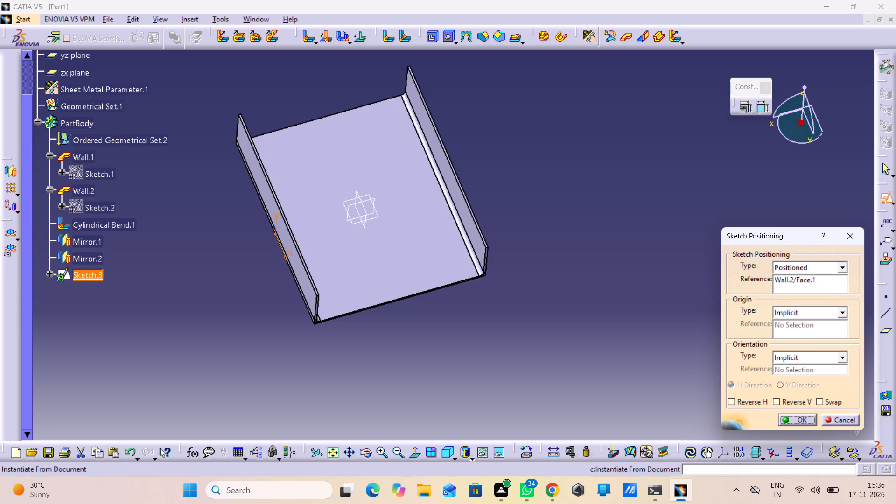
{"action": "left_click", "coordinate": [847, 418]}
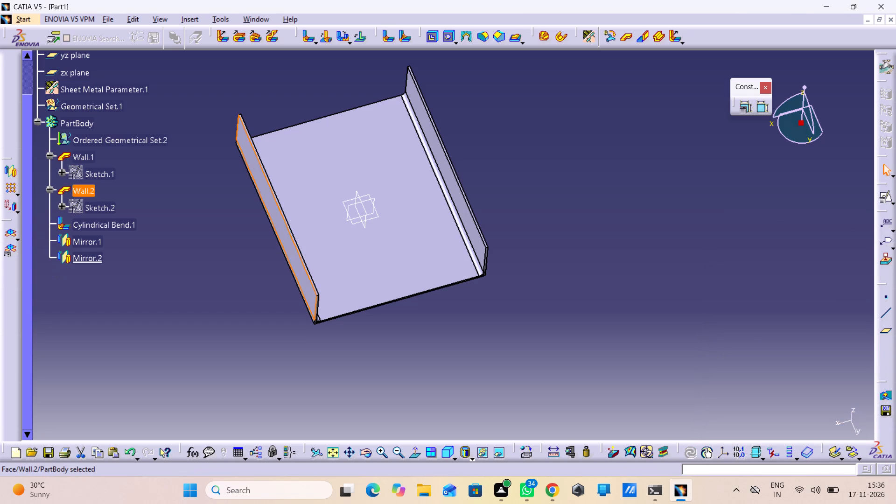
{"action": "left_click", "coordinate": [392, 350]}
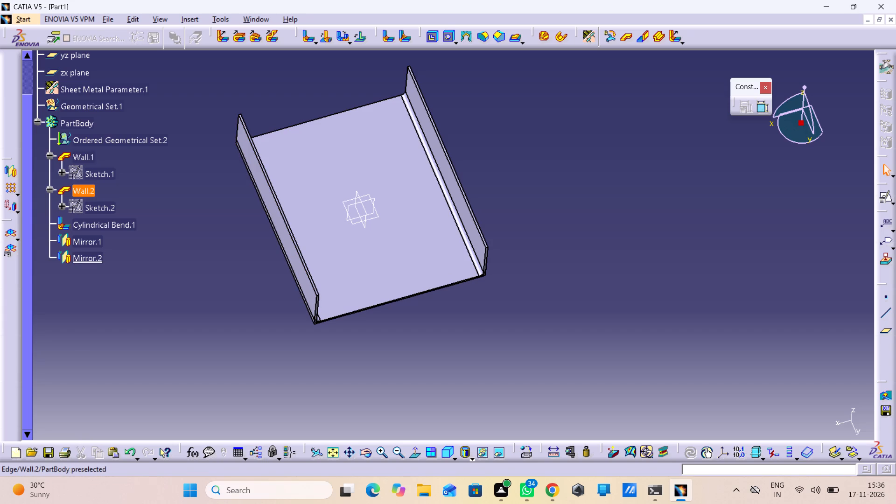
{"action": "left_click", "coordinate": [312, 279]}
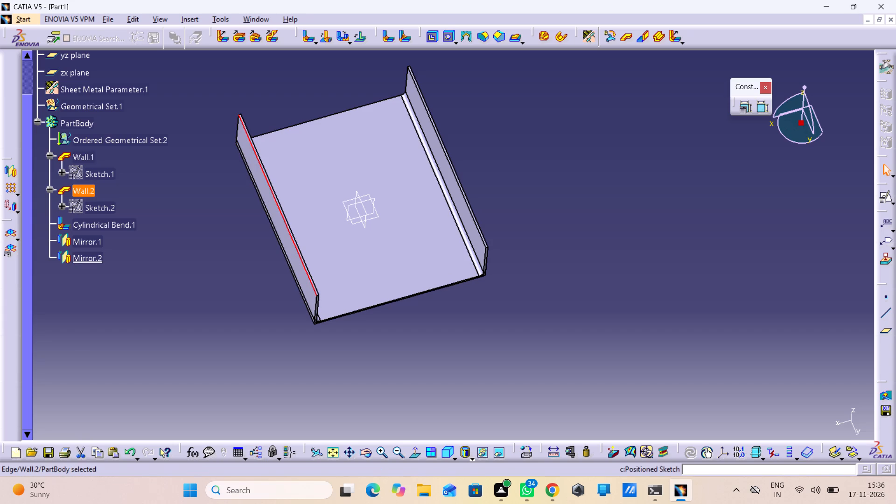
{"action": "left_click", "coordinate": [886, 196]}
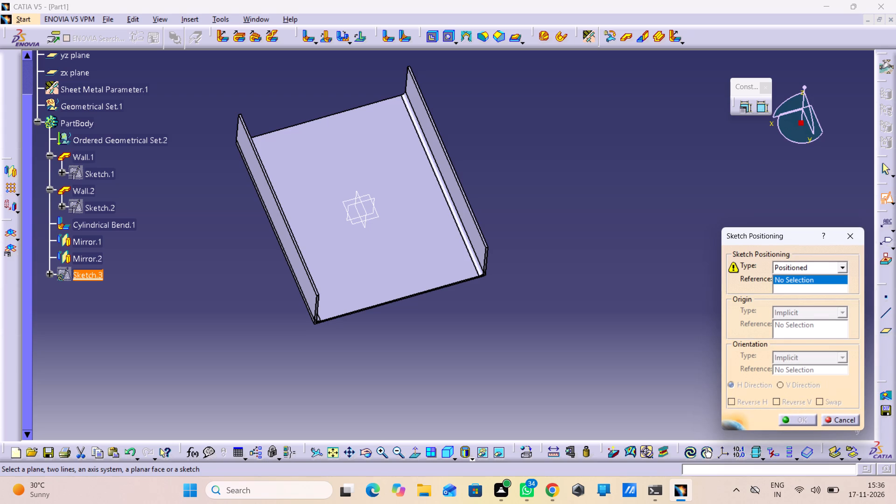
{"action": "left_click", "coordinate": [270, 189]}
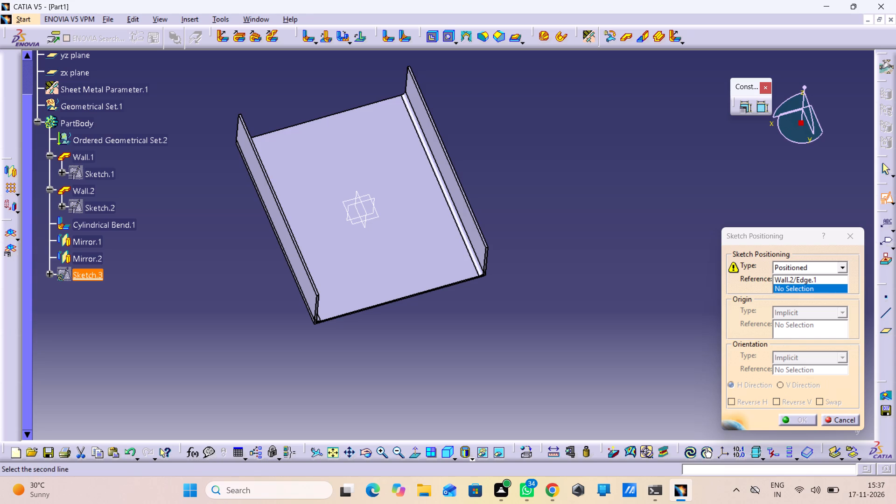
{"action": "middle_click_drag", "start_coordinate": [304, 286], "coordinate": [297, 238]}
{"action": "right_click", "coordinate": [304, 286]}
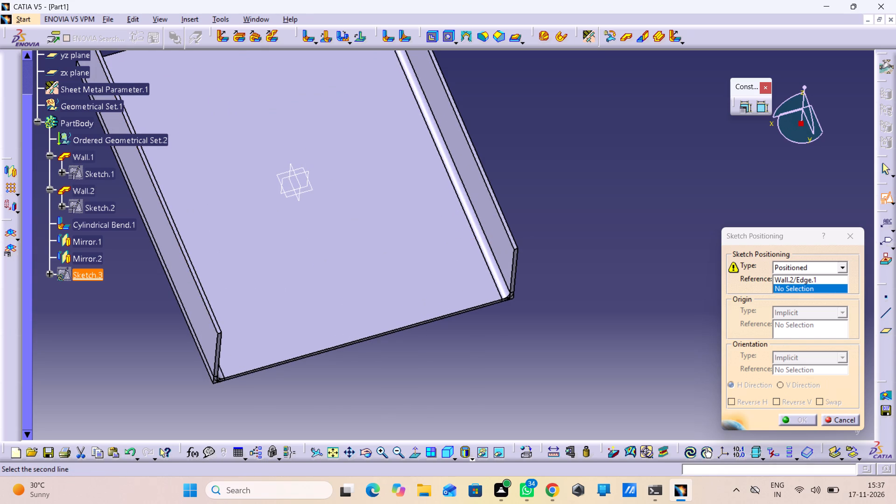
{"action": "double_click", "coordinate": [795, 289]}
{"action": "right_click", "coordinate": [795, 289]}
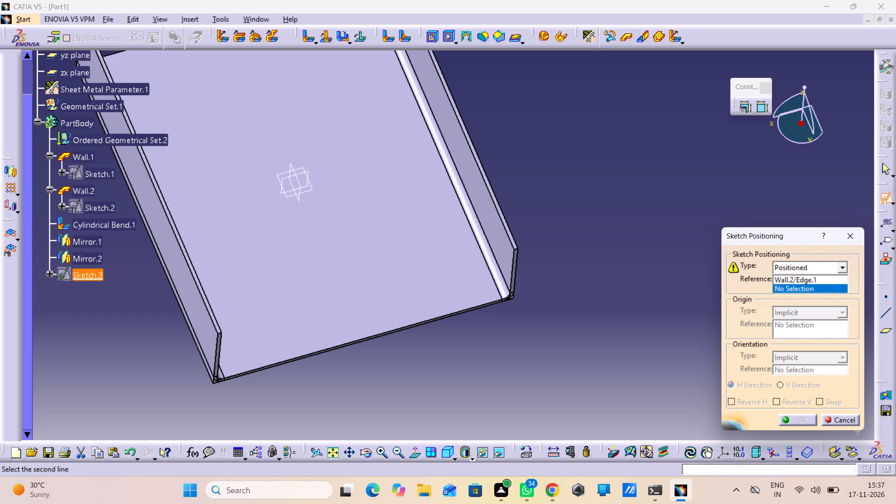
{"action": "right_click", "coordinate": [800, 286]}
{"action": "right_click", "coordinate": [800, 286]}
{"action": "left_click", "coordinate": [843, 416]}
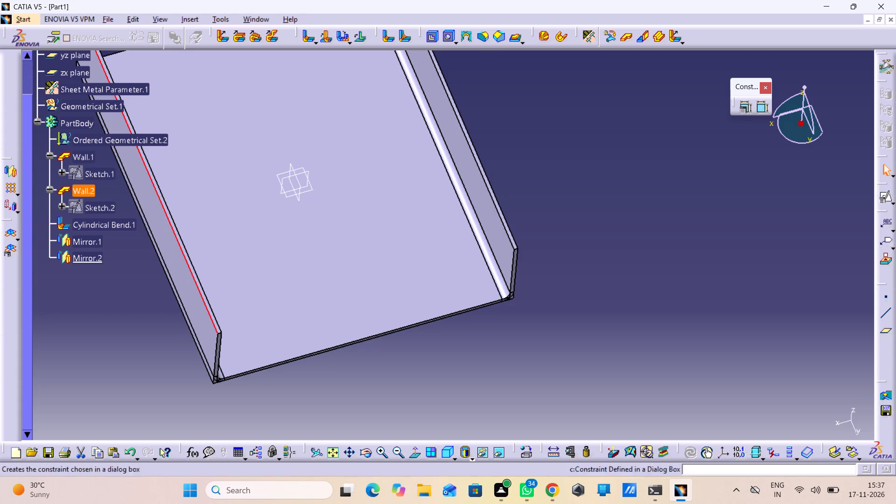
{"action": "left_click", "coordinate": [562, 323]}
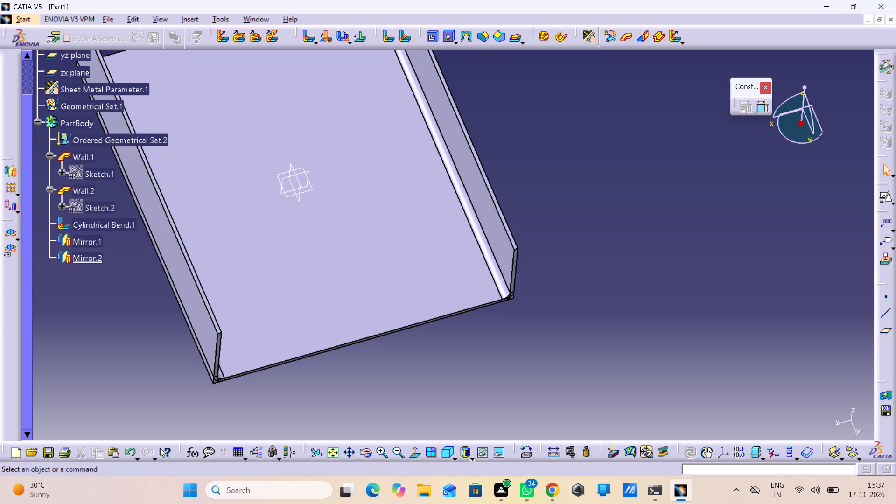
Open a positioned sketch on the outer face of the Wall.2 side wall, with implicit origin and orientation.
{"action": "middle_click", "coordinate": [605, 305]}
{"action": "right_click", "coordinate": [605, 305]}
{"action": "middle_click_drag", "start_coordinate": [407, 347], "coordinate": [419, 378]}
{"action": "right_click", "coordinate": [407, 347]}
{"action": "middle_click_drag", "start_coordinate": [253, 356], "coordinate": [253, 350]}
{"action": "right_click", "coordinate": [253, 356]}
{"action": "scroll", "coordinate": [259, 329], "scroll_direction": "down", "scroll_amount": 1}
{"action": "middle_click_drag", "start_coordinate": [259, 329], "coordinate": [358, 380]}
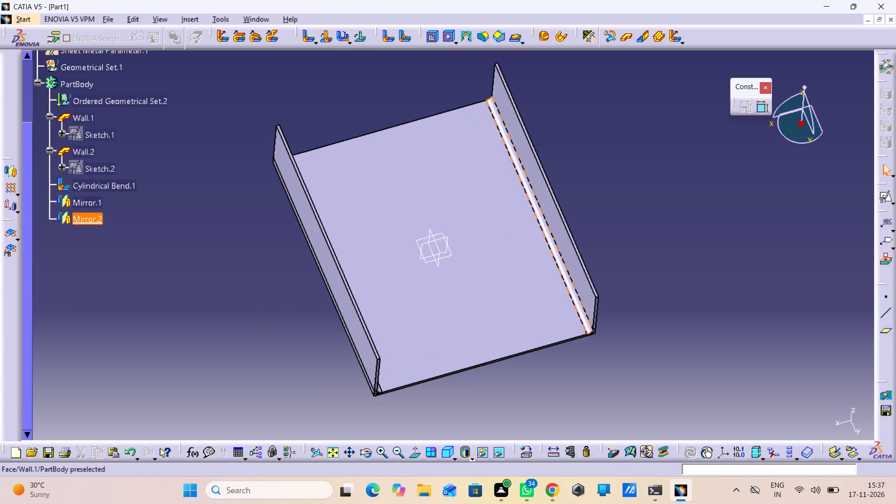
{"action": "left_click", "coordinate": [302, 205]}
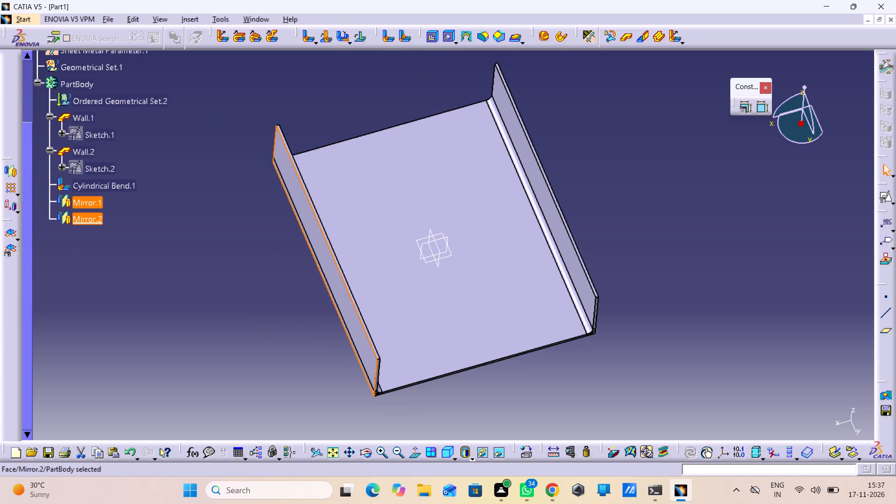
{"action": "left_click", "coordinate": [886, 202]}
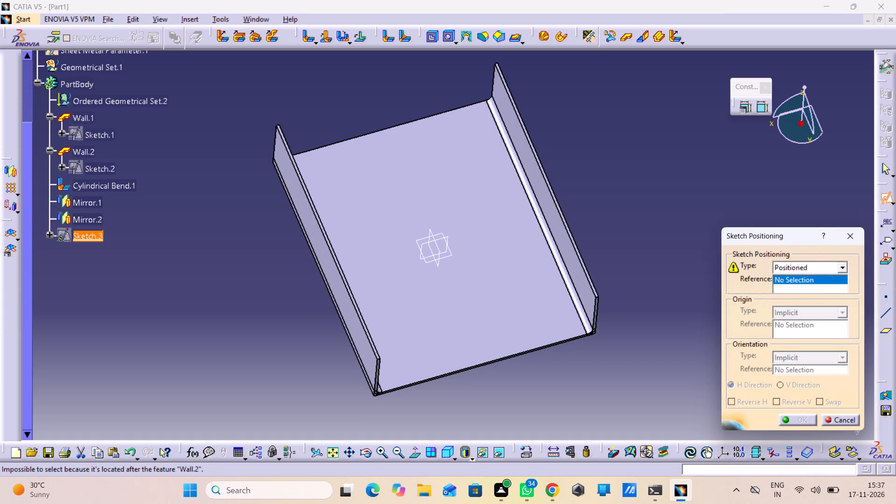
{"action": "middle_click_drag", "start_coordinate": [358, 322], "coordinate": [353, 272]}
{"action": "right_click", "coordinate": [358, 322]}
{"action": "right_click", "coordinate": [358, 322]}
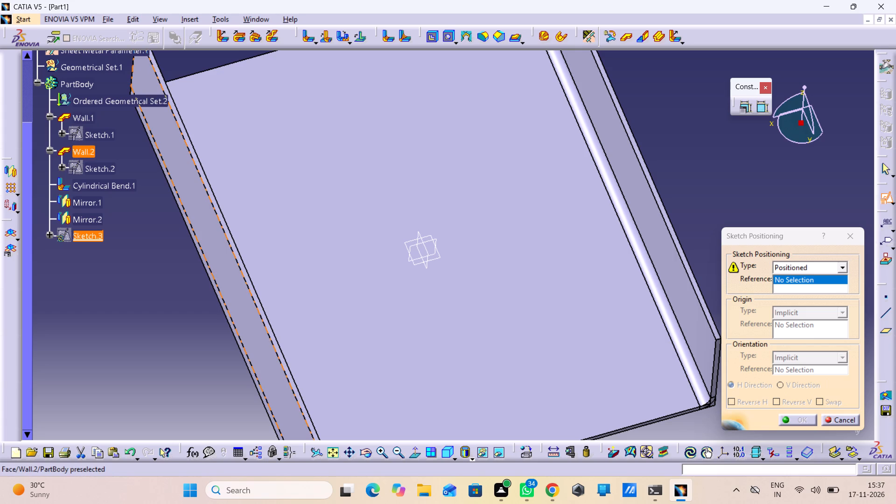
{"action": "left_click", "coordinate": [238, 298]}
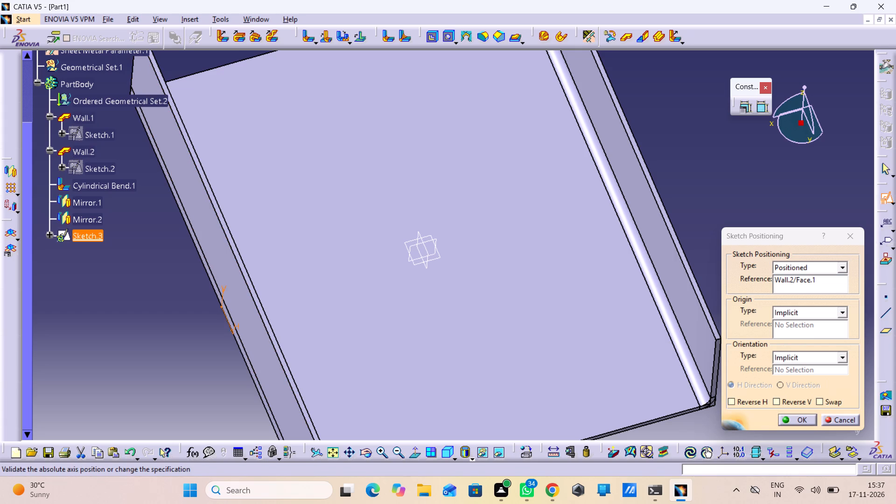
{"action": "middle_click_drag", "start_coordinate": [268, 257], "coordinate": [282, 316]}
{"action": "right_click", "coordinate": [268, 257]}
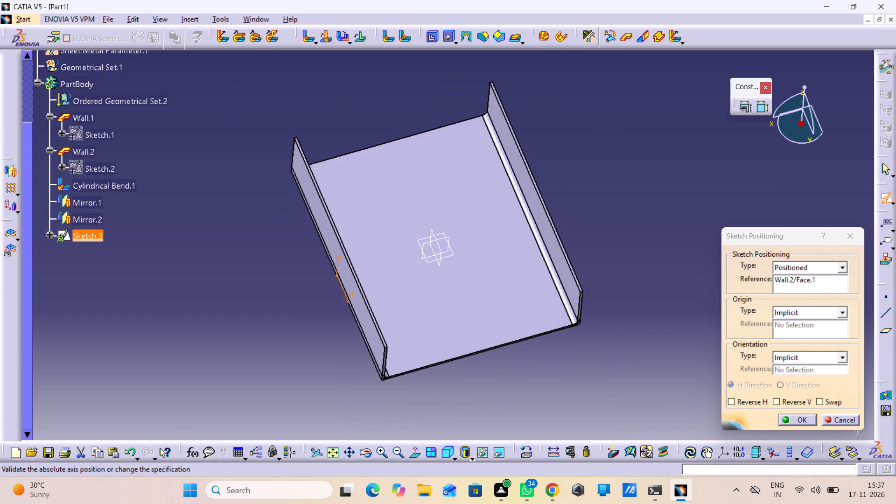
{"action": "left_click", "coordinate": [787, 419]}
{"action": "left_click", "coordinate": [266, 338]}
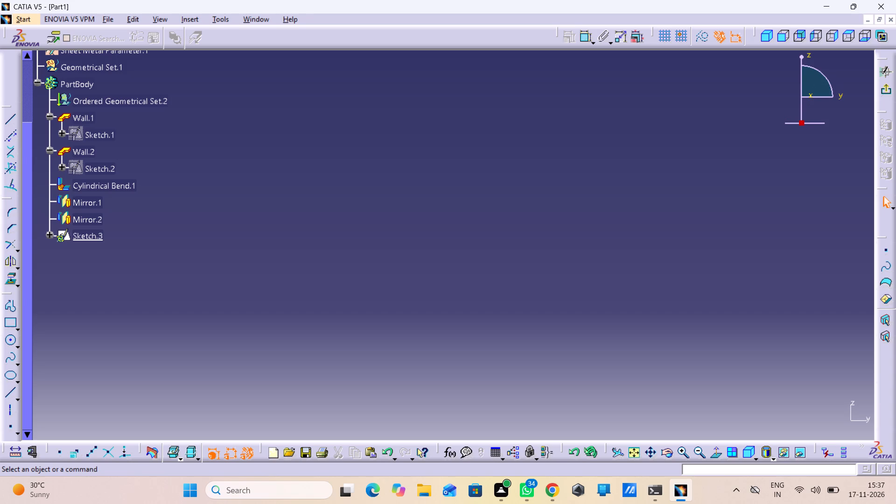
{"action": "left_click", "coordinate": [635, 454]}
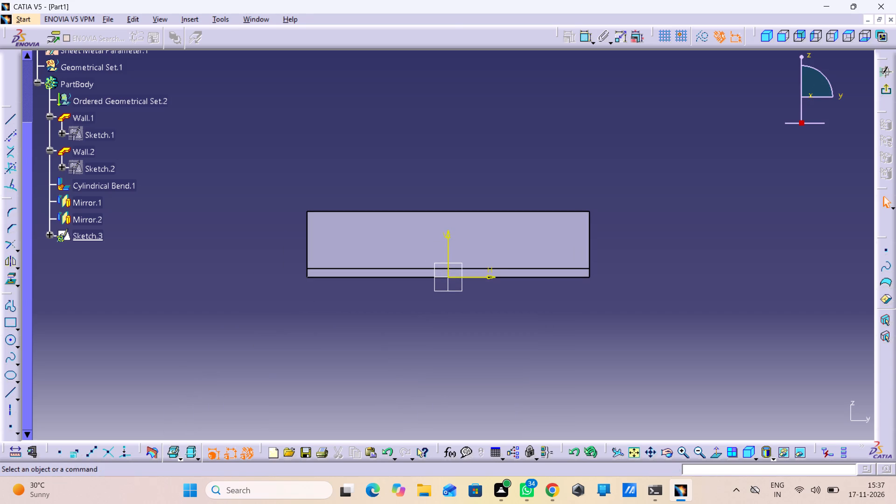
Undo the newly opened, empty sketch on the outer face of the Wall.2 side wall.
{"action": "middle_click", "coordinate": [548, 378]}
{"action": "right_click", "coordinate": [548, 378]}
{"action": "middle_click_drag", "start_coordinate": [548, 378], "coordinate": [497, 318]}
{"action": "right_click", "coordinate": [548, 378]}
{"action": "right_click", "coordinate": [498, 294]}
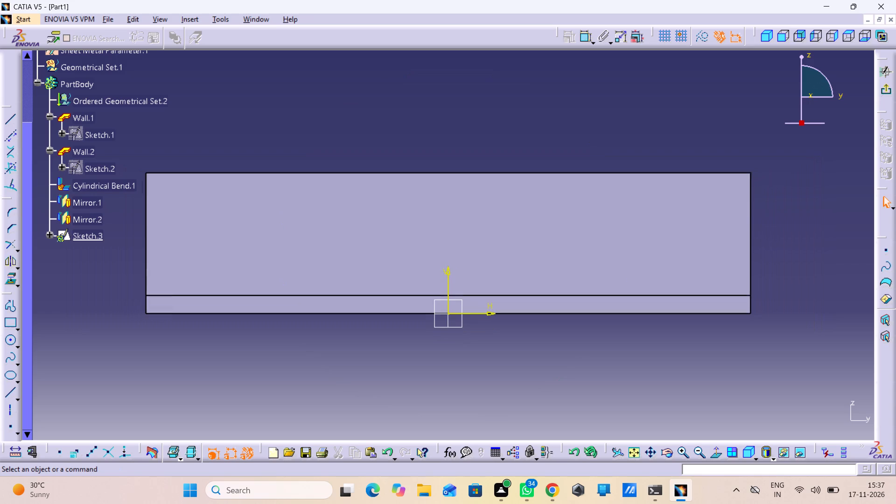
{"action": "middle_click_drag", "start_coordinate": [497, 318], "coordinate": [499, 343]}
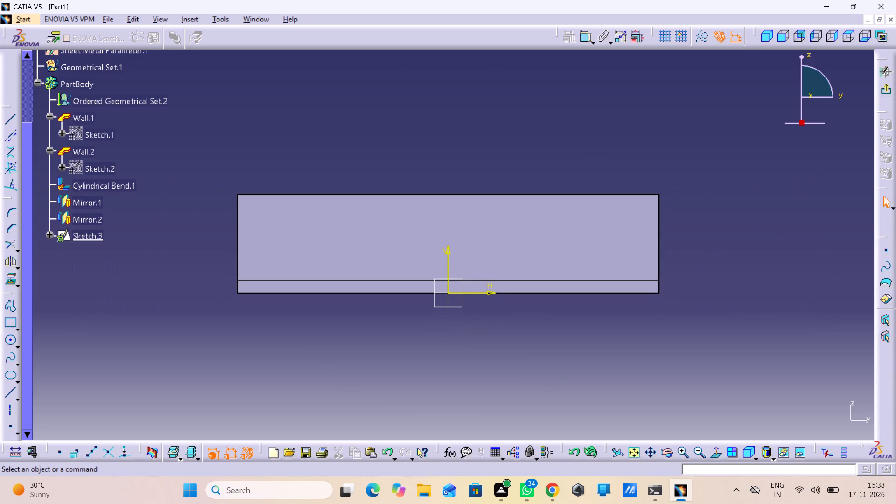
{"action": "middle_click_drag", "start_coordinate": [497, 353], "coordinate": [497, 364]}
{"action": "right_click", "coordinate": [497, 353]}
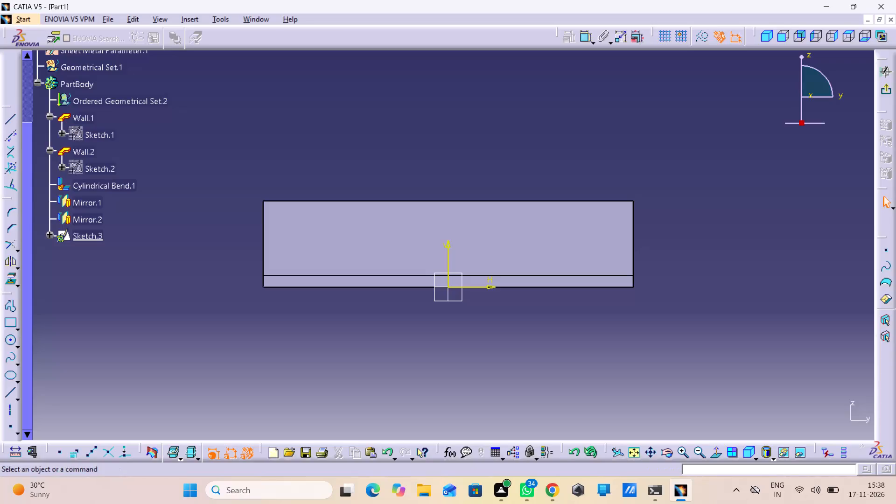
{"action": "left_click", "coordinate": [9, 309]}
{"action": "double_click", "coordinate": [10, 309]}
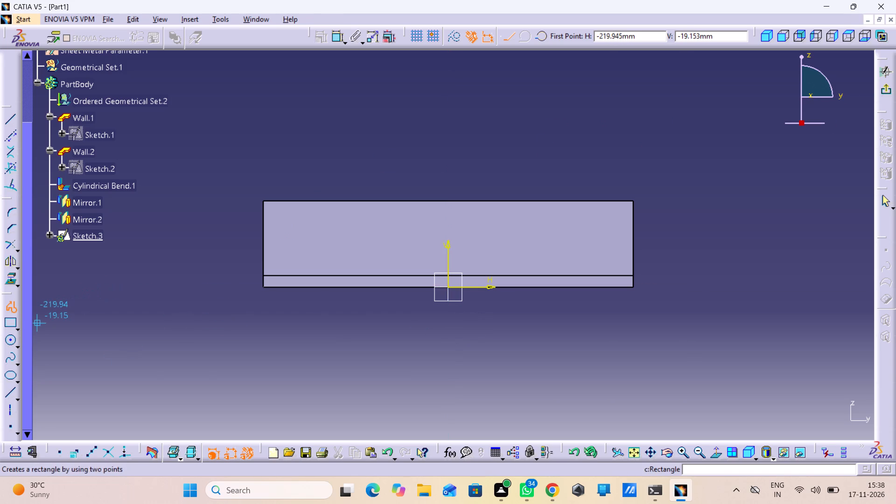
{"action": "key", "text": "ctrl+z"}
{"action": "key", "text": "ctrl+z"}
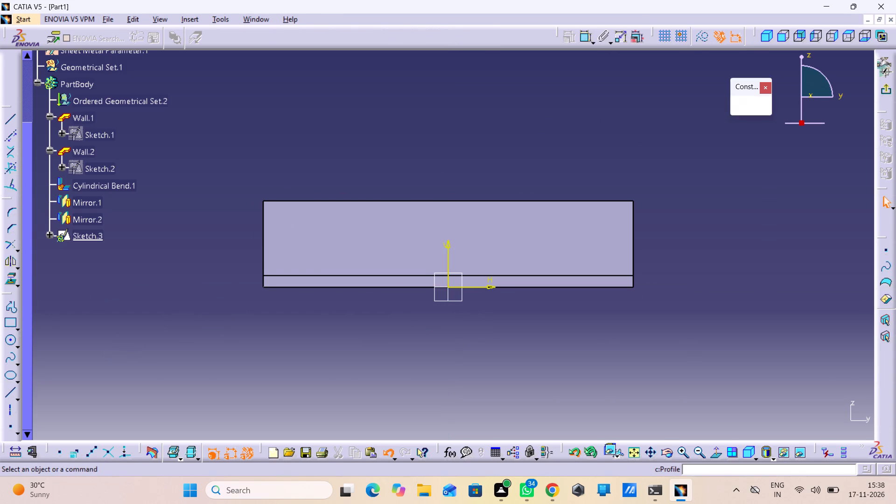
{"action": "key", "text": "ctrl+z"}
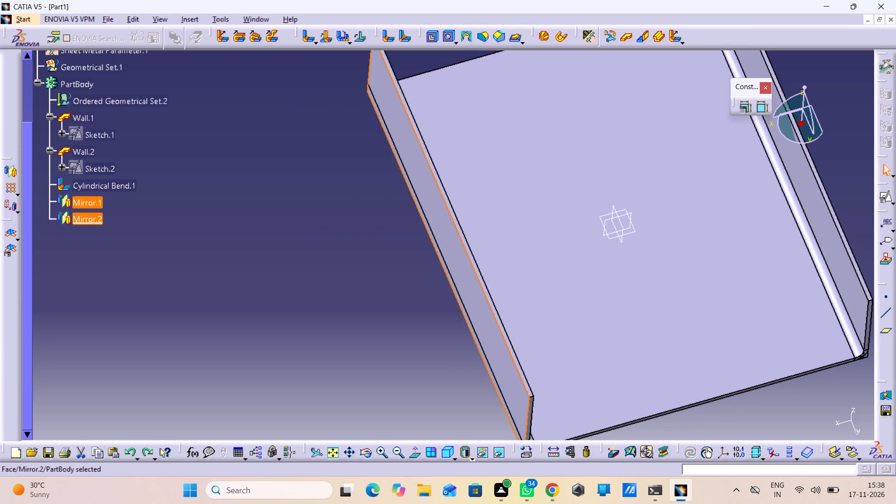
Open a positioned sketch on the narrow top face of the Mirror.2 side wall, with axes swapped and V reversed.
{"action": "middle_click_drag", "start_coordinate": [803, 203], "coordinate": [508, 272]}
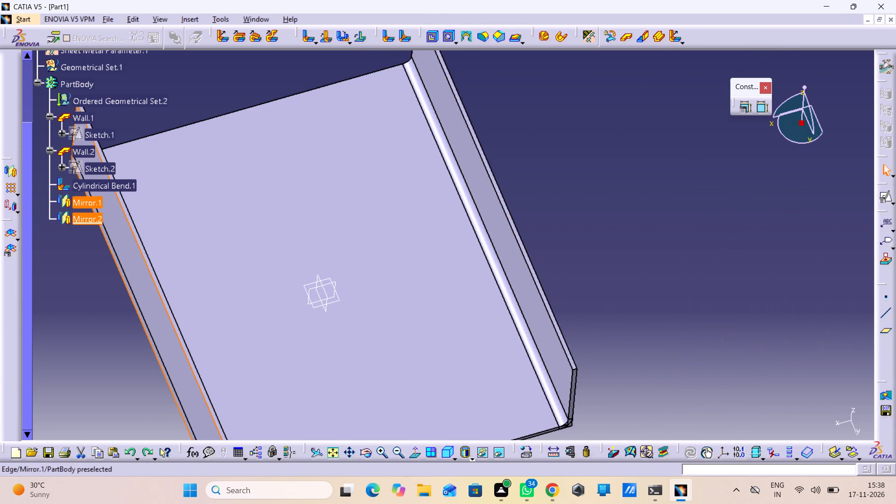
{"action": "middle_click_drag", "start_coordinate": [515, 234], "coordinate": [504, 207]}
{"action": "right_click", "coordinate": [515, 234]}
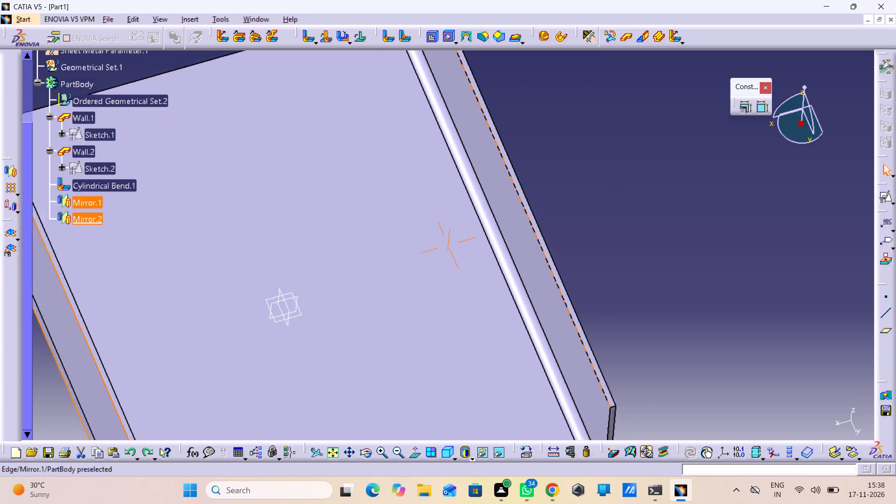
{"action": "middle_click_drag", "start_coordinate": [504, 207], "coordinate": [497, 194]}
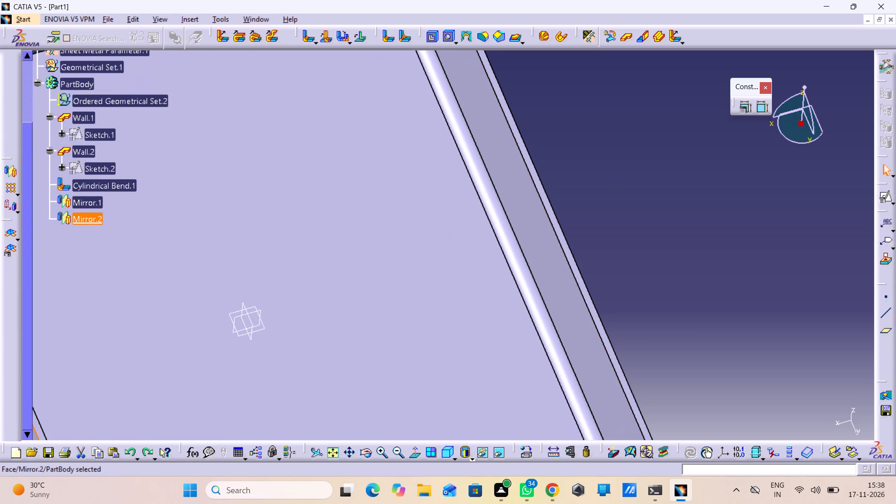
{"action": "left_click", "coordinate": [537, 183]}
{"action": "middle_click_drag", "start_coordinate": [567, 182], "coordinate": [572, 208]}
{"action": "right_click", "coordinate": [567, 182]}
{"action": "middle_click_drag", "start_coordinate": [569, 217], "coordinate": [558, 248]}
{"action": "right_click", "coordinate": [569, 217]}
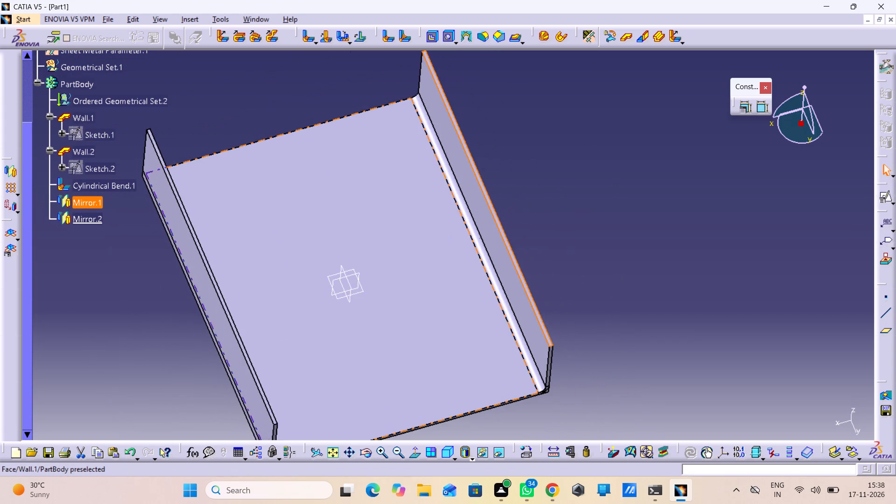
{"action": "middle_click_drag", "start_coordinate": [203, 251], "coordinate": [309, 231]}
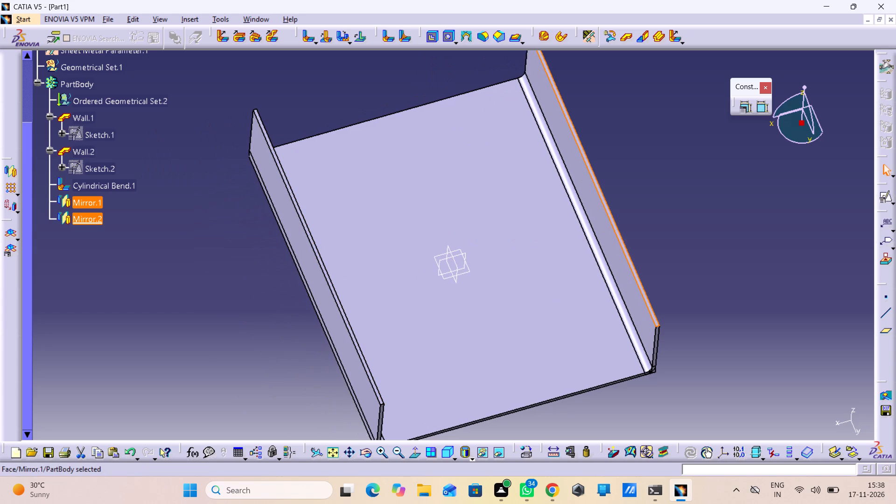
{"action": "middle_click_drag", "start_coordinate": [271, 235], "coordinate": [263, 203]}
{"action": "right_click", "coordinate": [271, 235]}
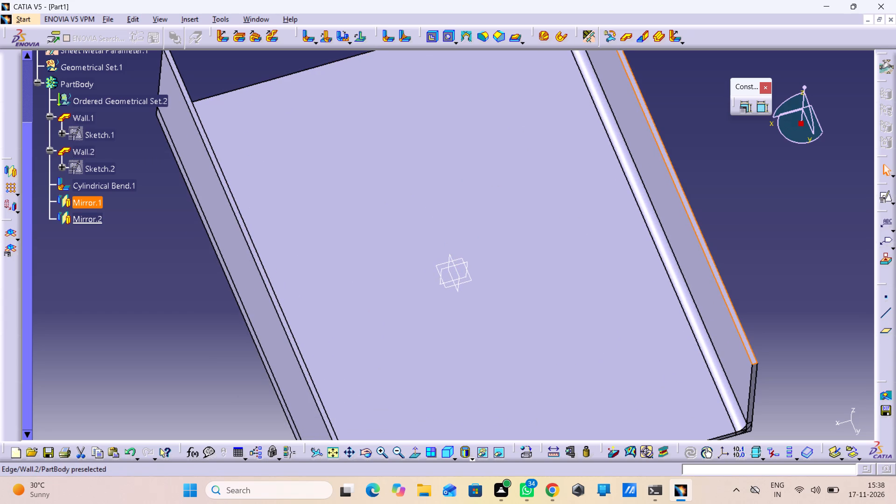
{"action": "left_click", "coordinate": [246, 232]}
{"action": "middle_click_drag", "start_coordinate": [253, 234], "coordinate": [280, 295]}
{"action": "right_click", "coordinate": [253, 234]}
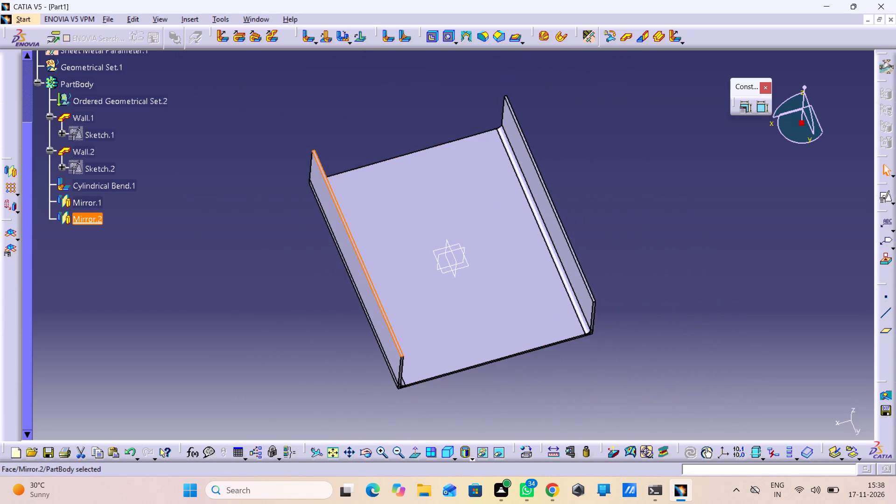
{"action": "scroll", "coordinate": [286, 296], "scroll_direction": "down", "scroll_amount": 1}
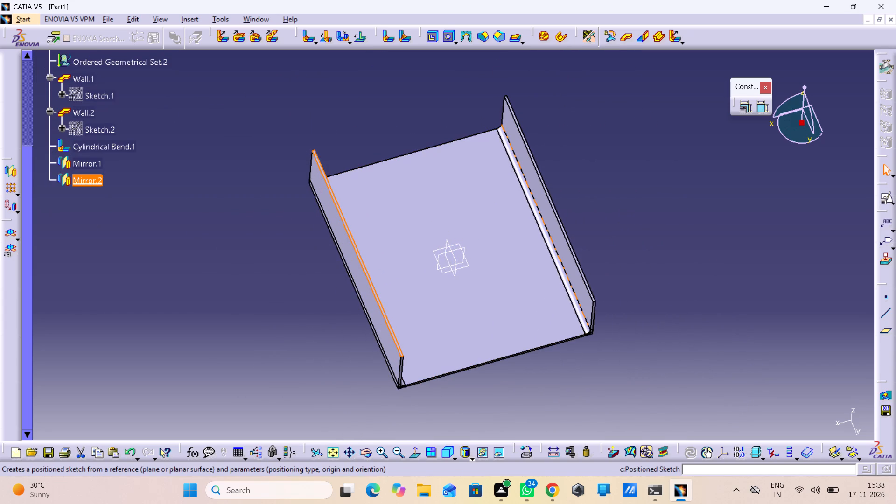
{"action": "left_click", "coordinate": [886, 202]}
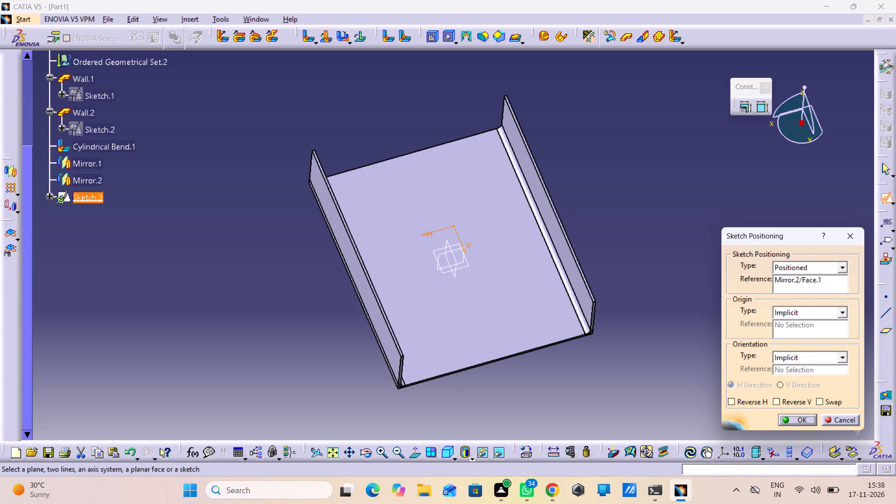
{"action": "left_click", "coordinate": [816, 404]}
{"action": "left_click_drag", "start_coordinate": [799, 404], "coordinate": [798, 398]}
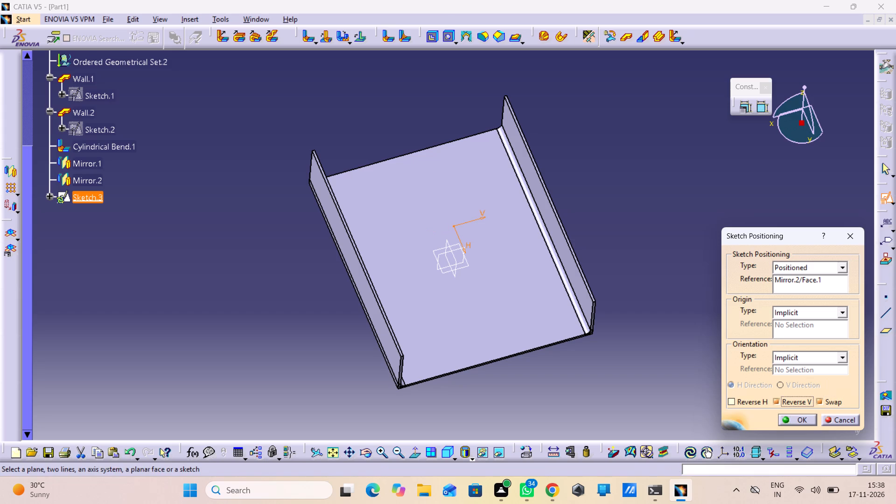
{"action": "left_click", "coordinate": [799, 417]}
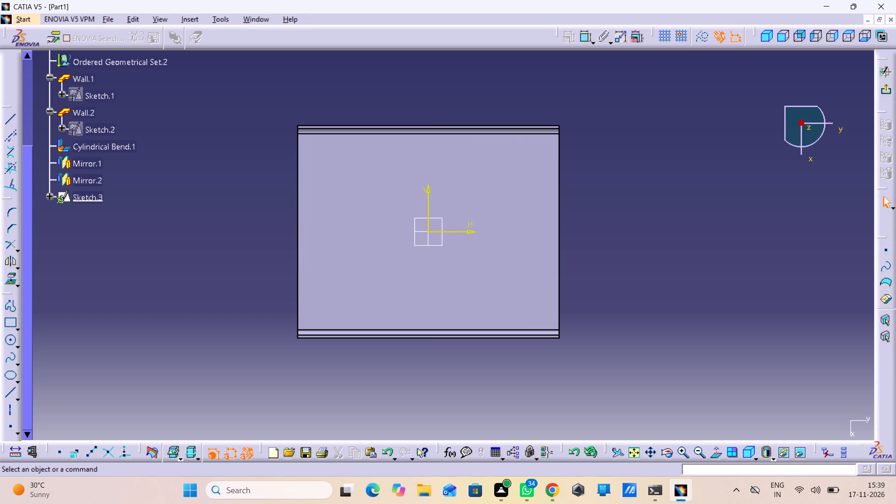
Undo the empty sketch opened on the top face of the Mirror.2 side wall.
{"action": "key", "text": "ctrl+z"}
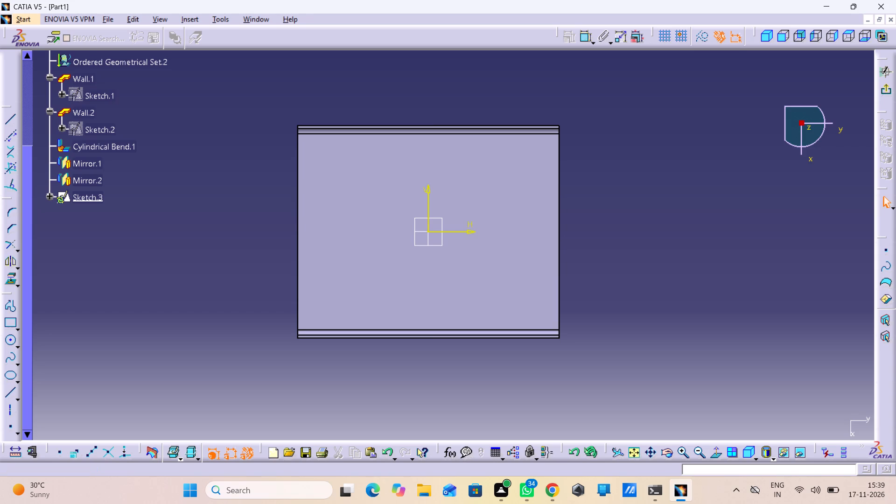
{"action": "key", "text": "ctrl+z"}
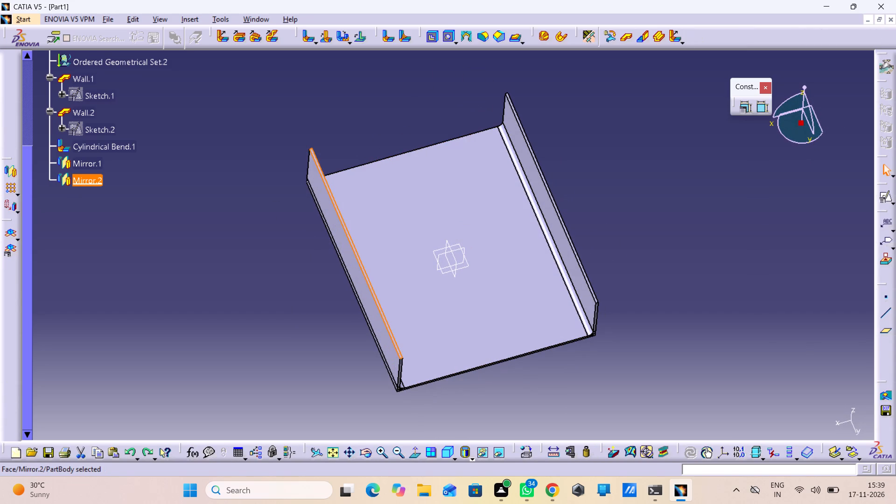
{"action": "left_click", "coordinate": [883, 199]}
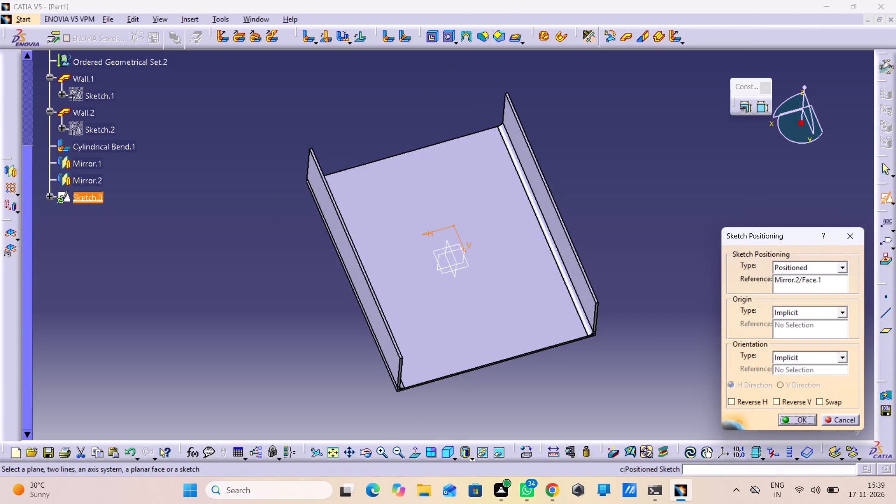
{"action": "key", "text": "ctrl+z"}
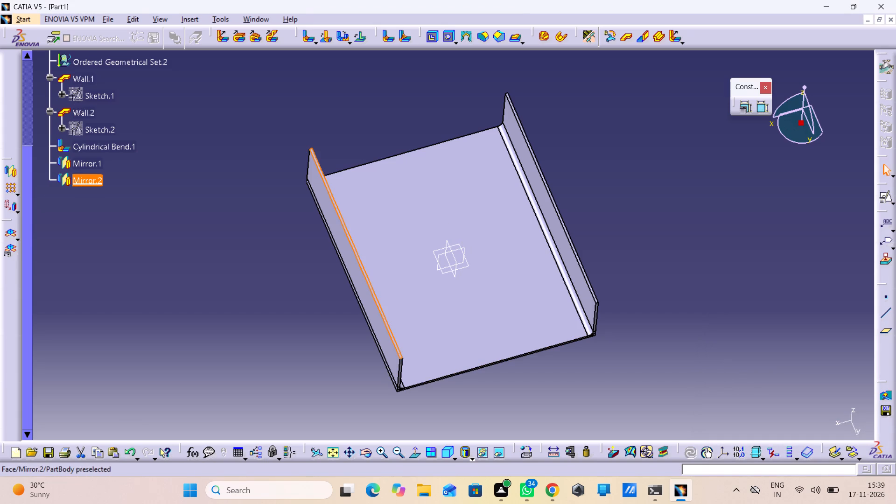
Reopen a positioned sketch on the top face of the Mirror.2 side wall, with implicit origin and orientation, axes swapped and V reversed.
{"action": "left_click", "coordinate": [390, 368]}
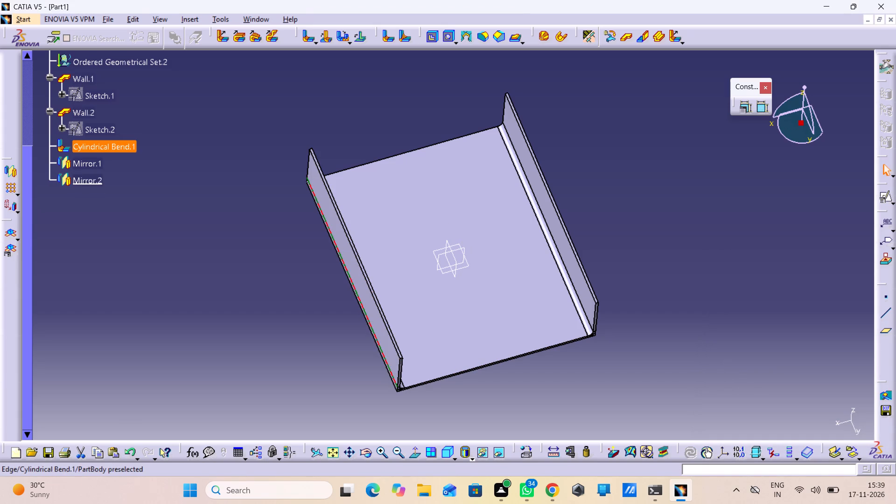
{"action": "left_click", "coordinate": [488, 418]}
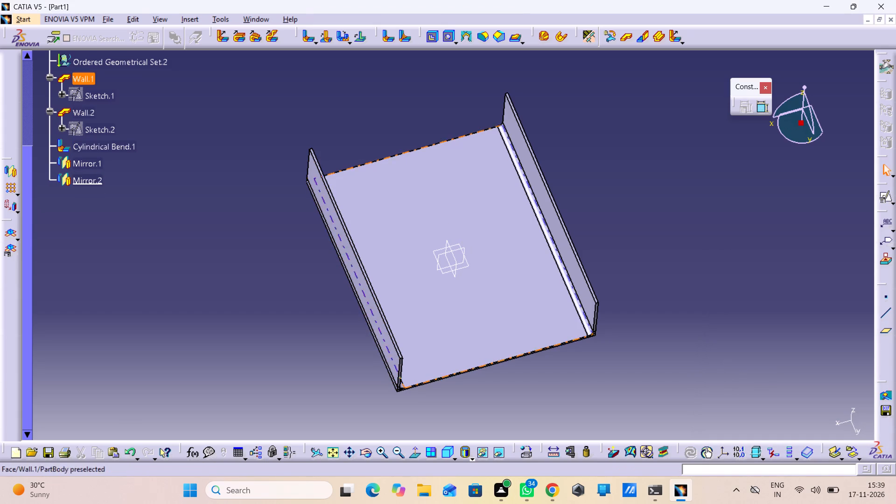
{"action": "middle_click_drag", "start_coordinate": [393, 332], "coordinate": [341, 239]}
{"action": "right_click", "coordinate": [393, 332]}
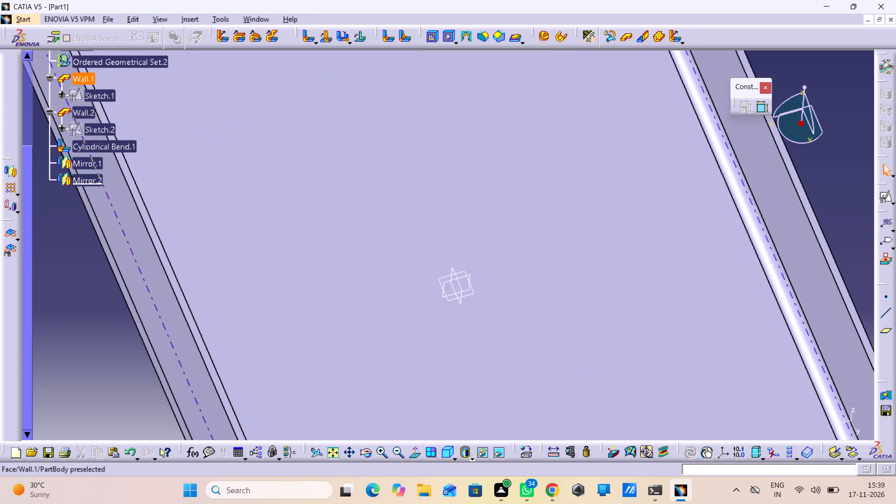
{"action": "left_click", "coordinate": [207, 353]}
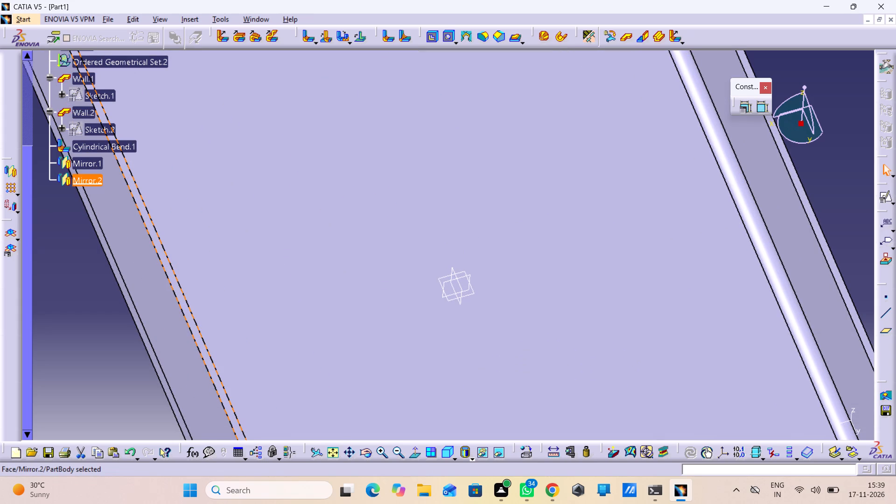
{"action": "middle_click_drag", "start_coordinate": [207, 353], "coordinate": [207, 386]}
{"action": "right_click", "coordinate": [207, 353]}
{"action": "right_click", "coordinate": [207, 353]}
{"action": "middle_click_drag", "start_coordinate": [207, 386], "coordinate": [210, 444]}
{"action": "right_click", "coordinate": [207, 386]}
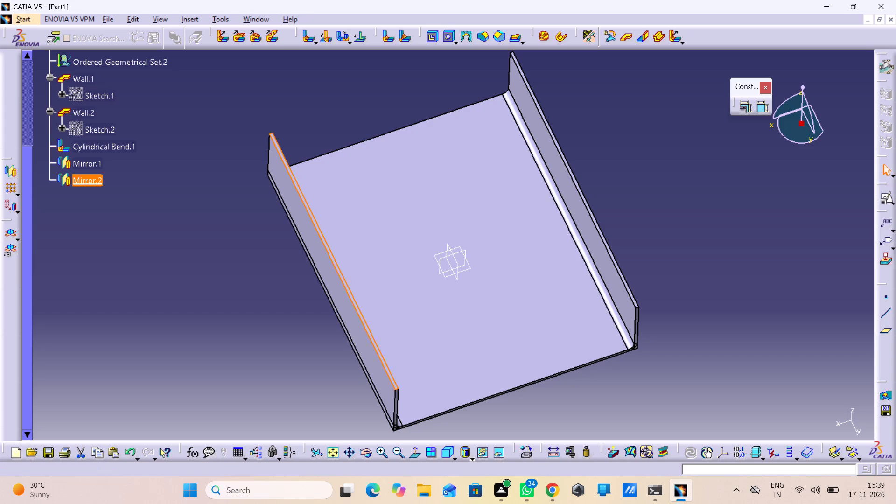
{"action": "left_click", "coordinate": [881, 198]}
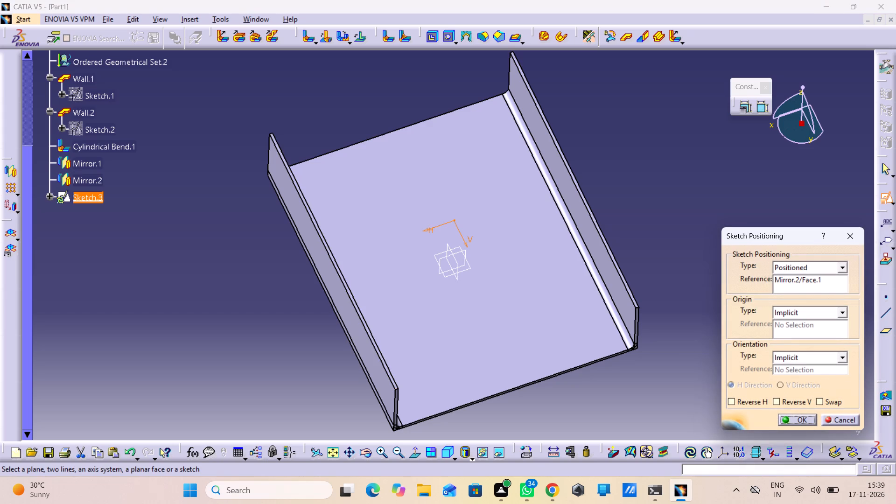
{"action": "left_click", "coordinate": [822, 402]}
{"action": "left_click", "coordinate": [798, 402]}
{"action": "left_click", "coordinate": [798, 417]}
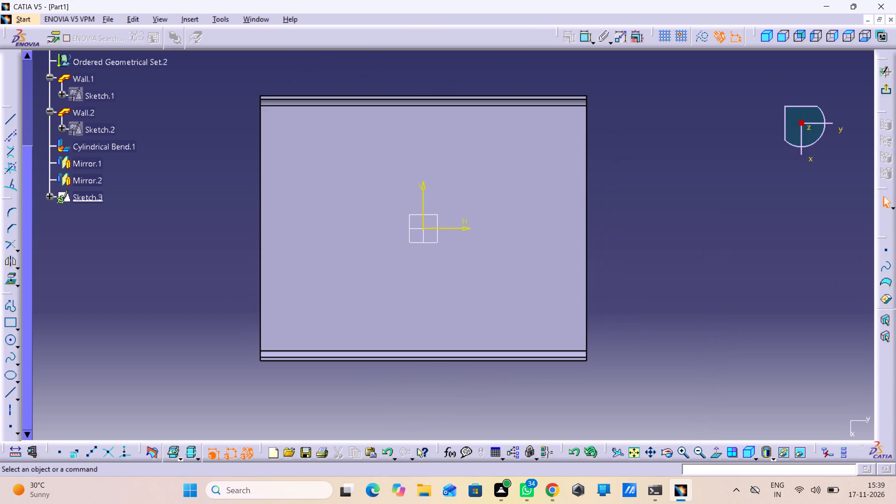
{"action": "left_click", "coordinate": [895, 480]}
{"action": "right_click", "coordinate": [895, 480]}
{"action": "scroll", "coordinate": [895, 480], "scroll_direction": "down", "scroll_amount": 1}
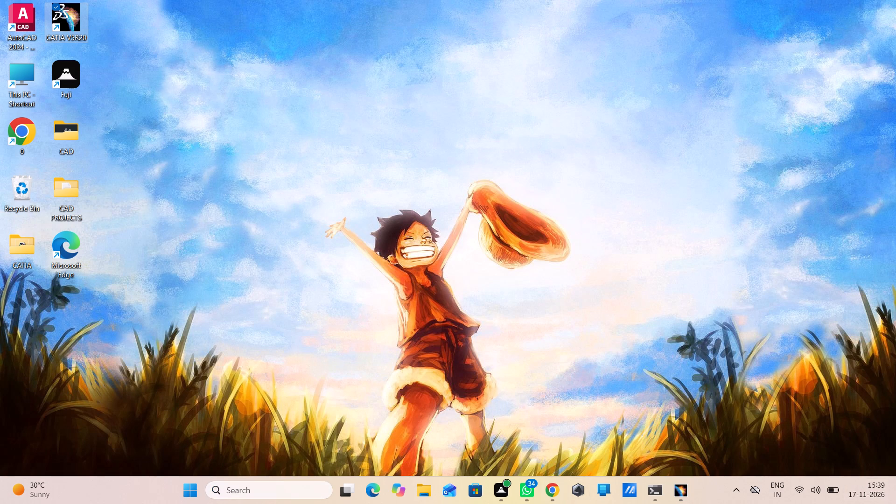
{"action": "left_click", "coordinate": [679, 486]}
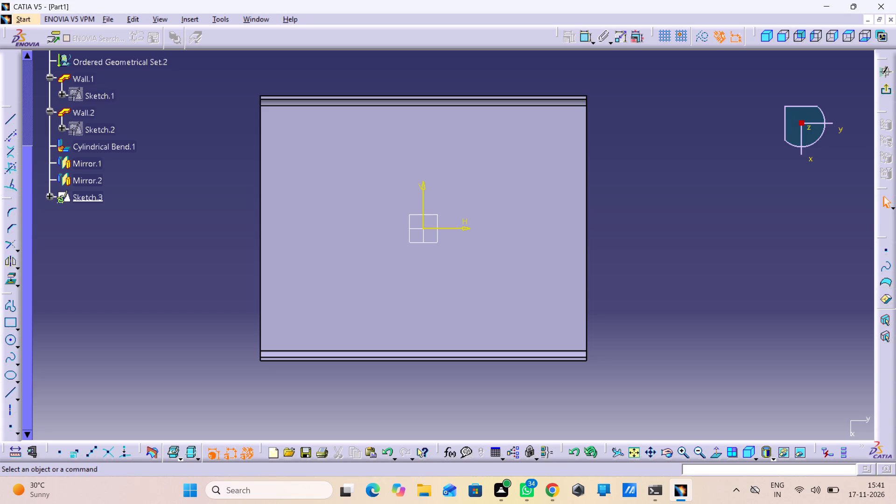
Examine the channel's base and both side walls from several angles, and restore the view normal to the sketch.
{"action": "right_click", "coordinate": [760, 331]}
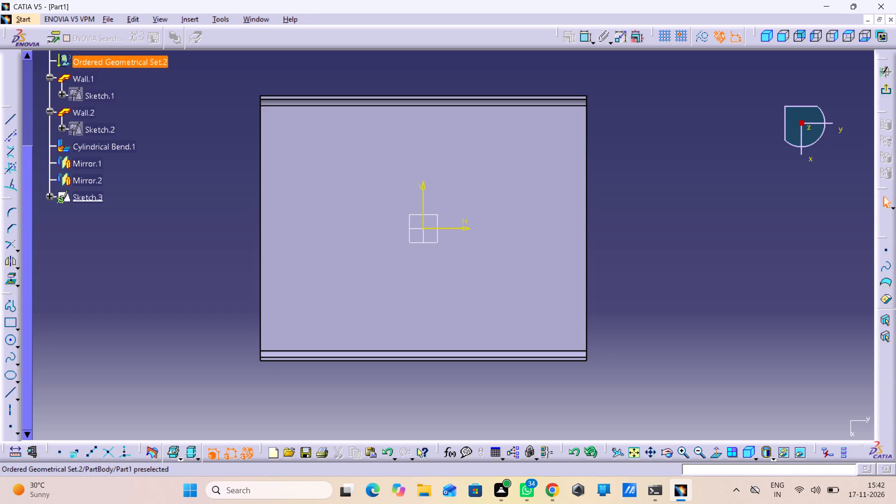
{"action": "middle_click", "coordinate": [36, 356]}
{"action": "right_click", "coordinate": [36, 356]}
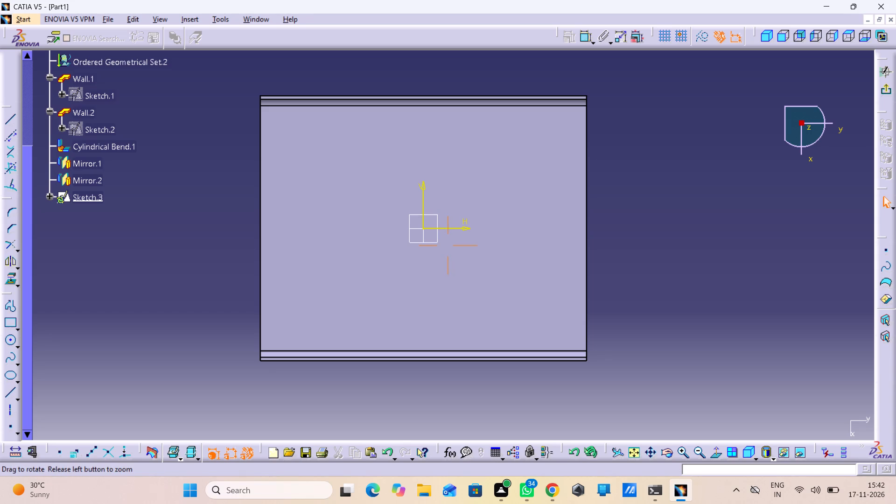
{"action": "middle_click_drag", "start_coordinate": [147, 280], "coordinate": [150, 295]}
{"action": "right_click", "coordinate": [147, 280]}
{"action": "middle_click_drag", "start_coordinate": [389, 385], "coordinate": [383, 329]}
{"action": "right_click_drag", "start_coordinate": [388, 385], "coordinate": [383, 329]}
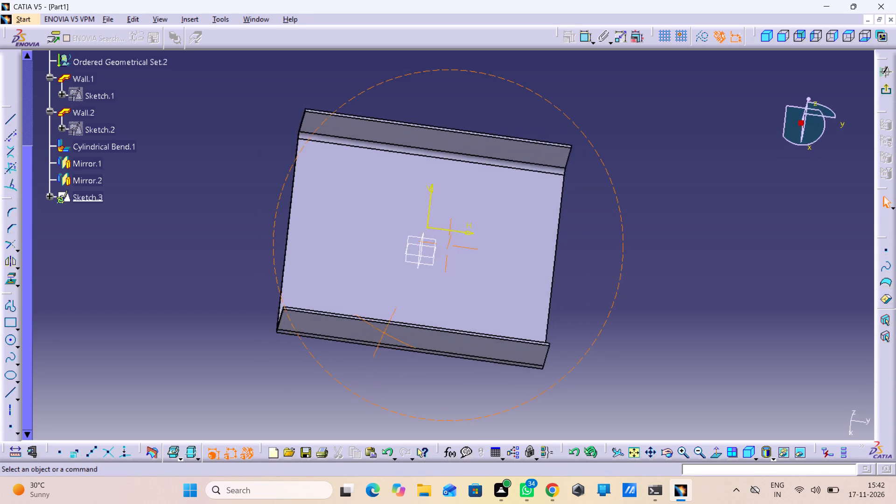
{"action": "middle_click_drag", "start_coordinate": [383, 329], "coordinate": [422, 211]}
{"action": "right_click_drag", "start_coordinate": [383, 329], "coordinate": [422, 211]}
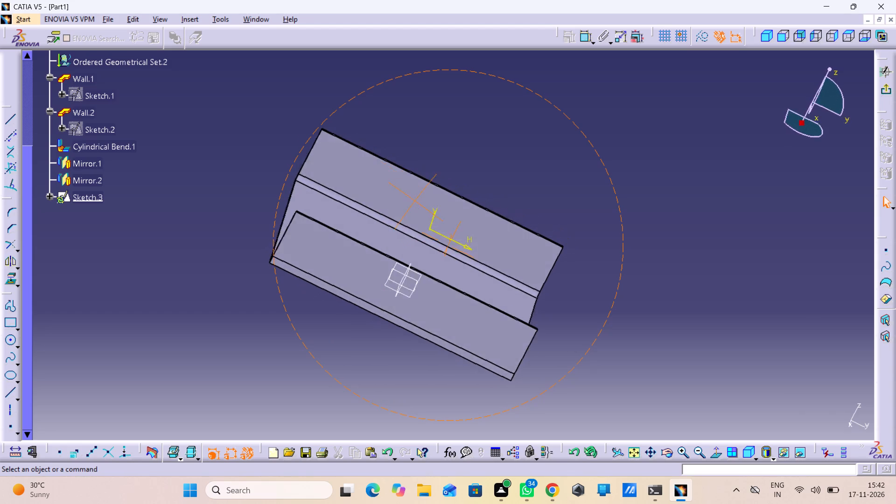
{"action": "middle_click_drag", "start_coordinate": [422, 211], "coordinate": [434, 290]}
{"action": "right_click_drag", "start_coordinate": [422, 211], "coordinate": [434, 290]}
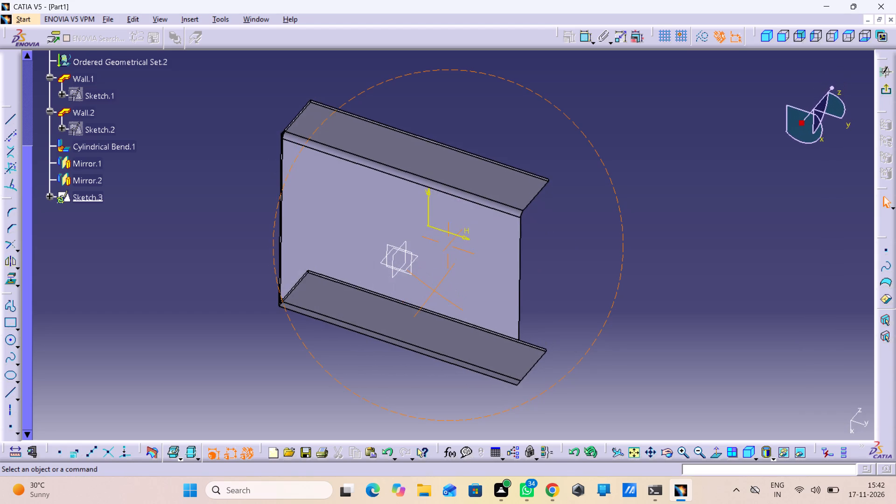
{"action": "right_click_drag", "start_coordinate": [434, 290], "coordinate": [374, 210]}
{"action": "middle_click_drag", "start_coordinate": [434, 290], "coordinate": [374, 210]}
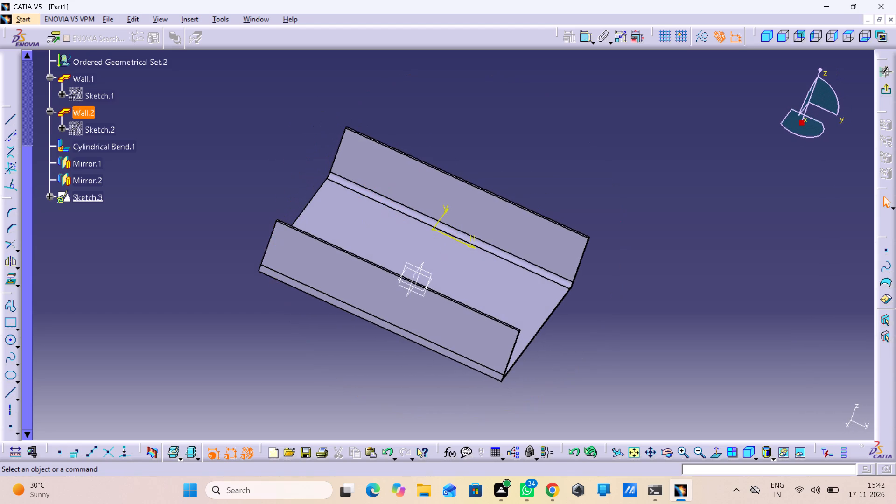
{"action": "left_click", "coordinate": [719, 453]}
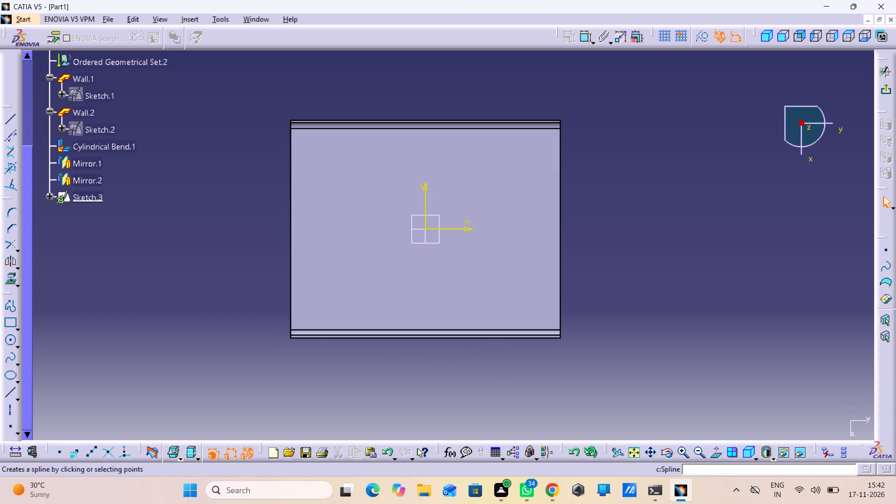
Sketch a closed four-sided profile just beyond the side wall's edge: vertical side about 67 mm, long side about 228 mm, wall-side line about 195 mm, one slanted end.
{"action": "double_click", "coordinate": [12, 306]}
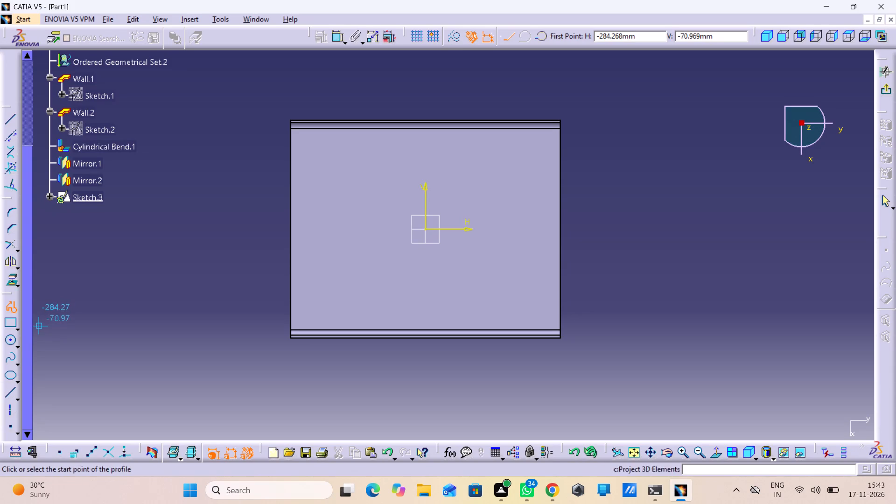
{"action": "middle_click_drag", "start_coordinate": [385, 115], "coordinate": [385, 223]}
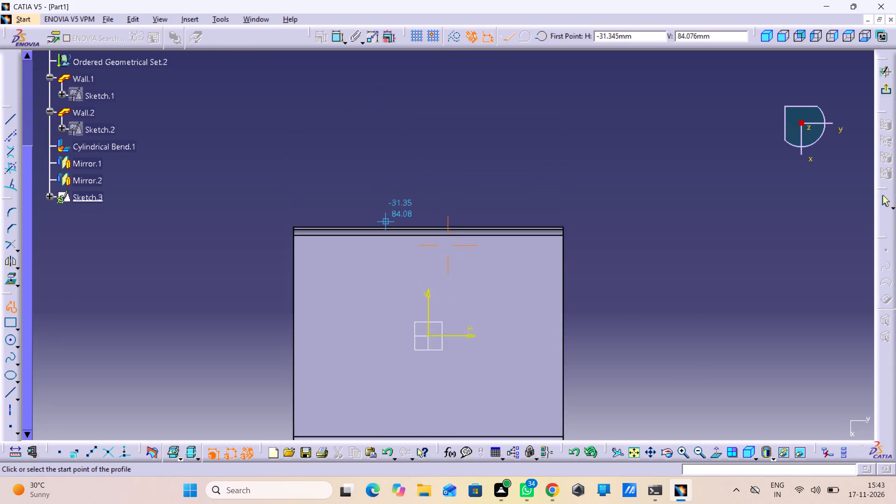
{"action": "middle_click_drag", "start_coordinate": [385, 223], "coordinate": [383, 229]}
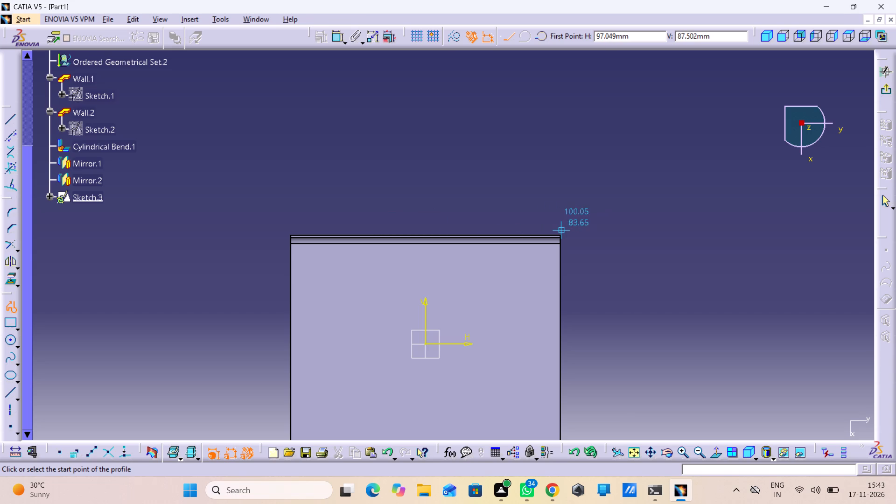
{"action": "left_click", "coordinate": [562, 229]}
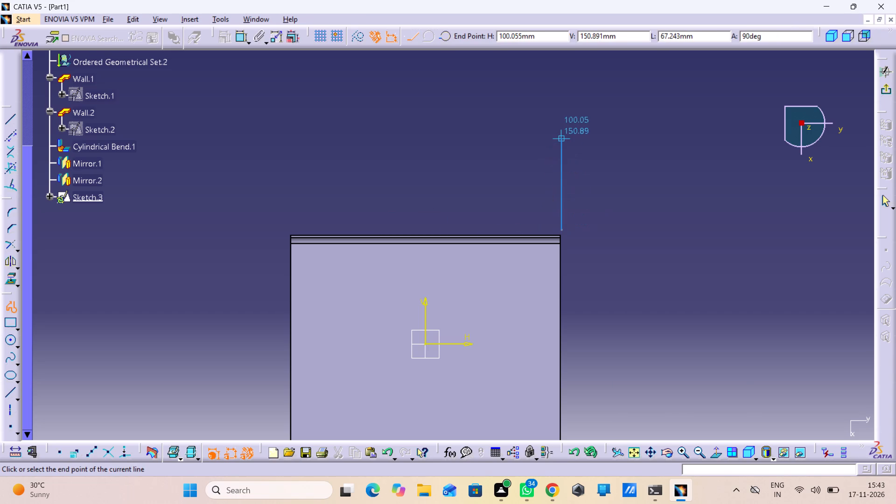
{"action": "left_click", "coordinate": [564, 137]}
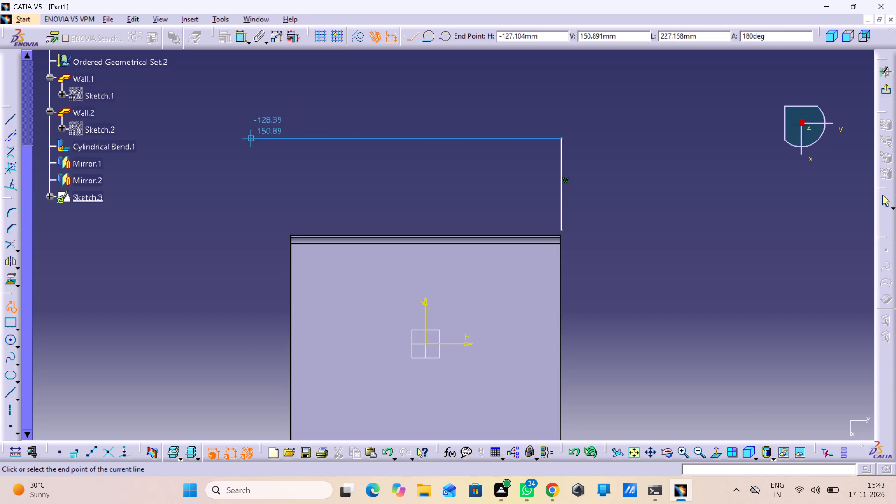
{"action": "left_click", "coordinate": [252, 136]}
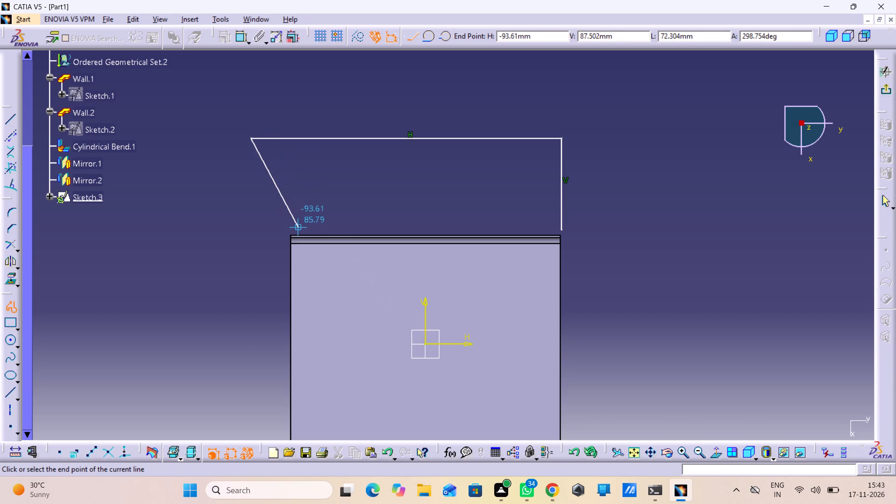
{"action": "left_click", "coordinate": [294, 228]}
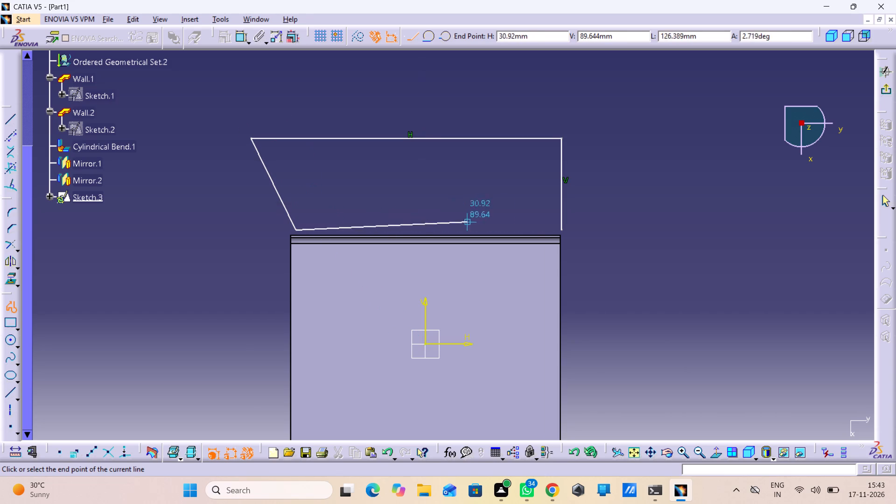
{"action": "left_click", "coordinate": [561, 230]}
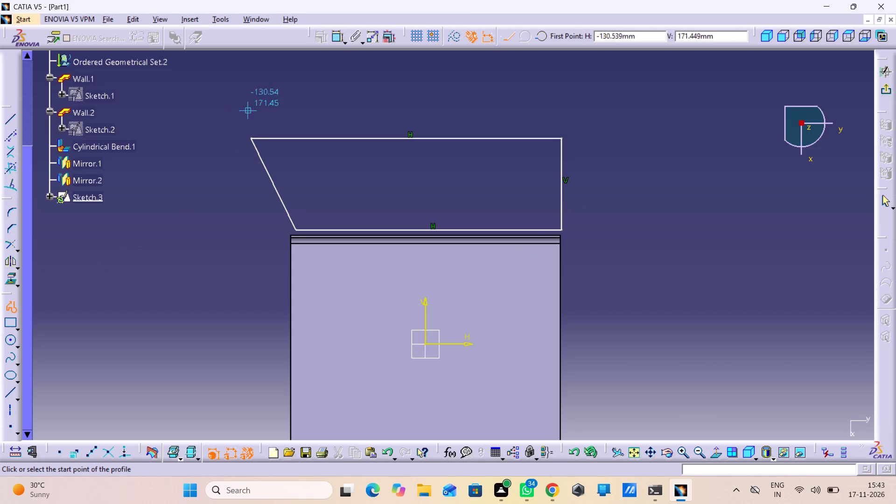
Make the profile's corner at the foot of its vertical side coincident with the nearby end of the side wall's outer edge.
{"action": "double_click", "coordinate": [332, 38]}
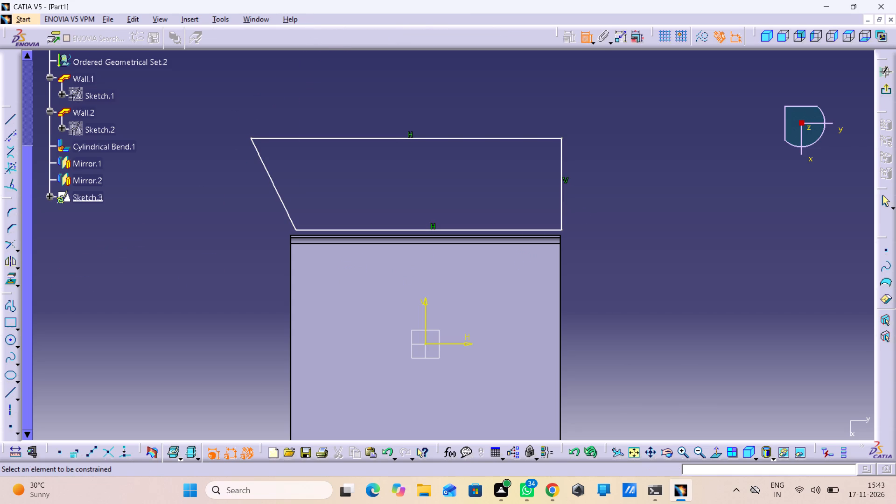
{"action": "left_click", "coordinate": [563, 229]}
{"action": "middle_click_drag", "start_coordinate": [562, 241], "coordinate": [507, 127]}
{"action": "right_click", "coordinate": [562, 241]}
{"action": "middle_click_drag", "start_coordinate": [520, 185], "coordinate": [321, 211]}
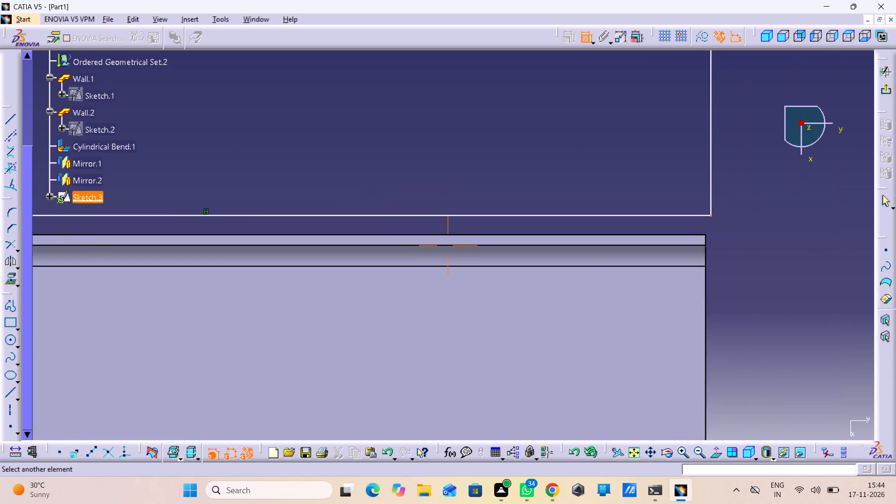
{"action": "middle_click_drag", "start_coordinate": [321, 211], "coordinate": [206, 221]}
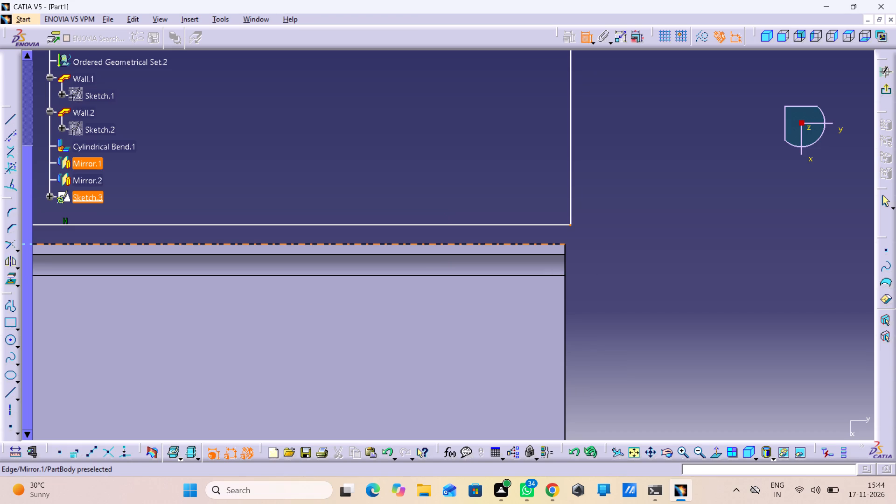
{"action": "left_click", "coordinate": [563, 244]}
{"action": "right_click_drag", "start_coordinate": [598, 233], "coordinate": [620, 246]}
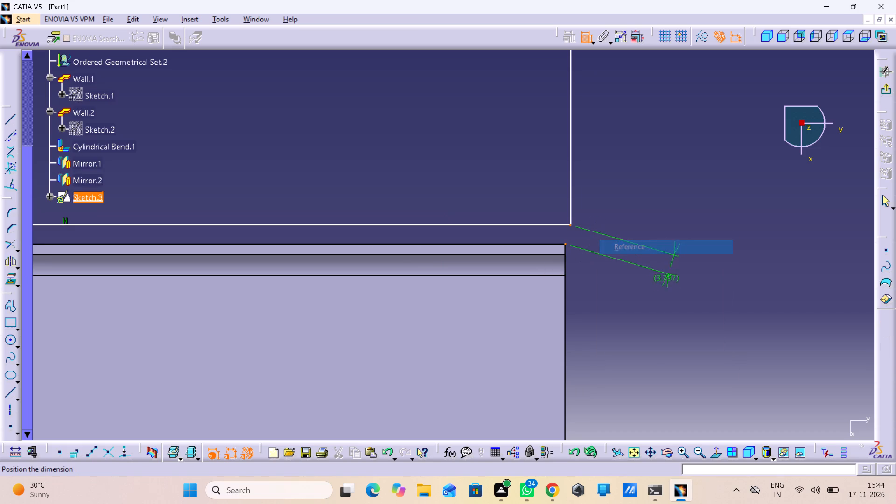
{"action": "right_click", "coordinate": [666, 307]}
{"action": "left_click", "coordinate": [699, 392]}
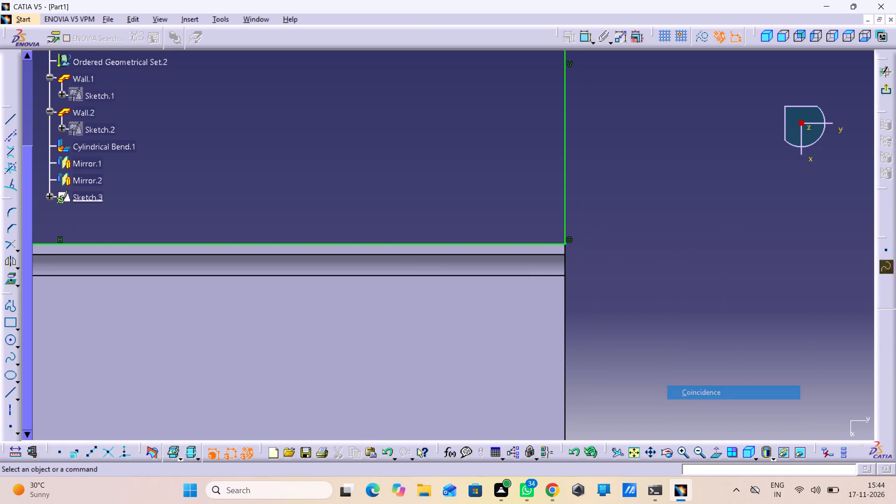
Make the lower corner of the profile's slanted side coincident with the opposite end of the side wall's outer edge.
{"action": "middle_click_drag", "start_coordinate": [593, 325], "coordinate": [584, 301]}
{"action": "right_click", "coordinate": [593, 325]}
{"action": "right_click", "coordinate": [593, 325]}
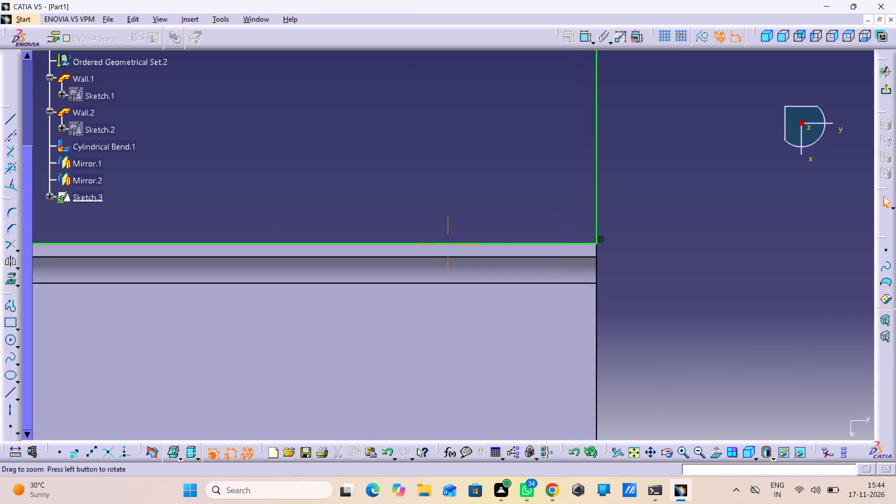
{"action": "middle_click_drag", "start_coordinate": [584, 301], "coordinate": [536, 216]}
{"action": "middle_click_drag", "start_coordinate": [536, 216], "coordinate": [509, 218]}
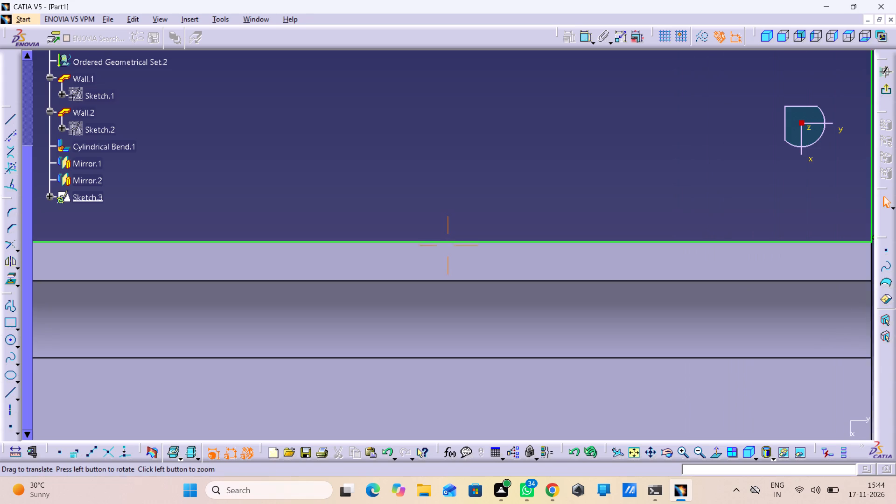
{"action": "middle_click_drag", "start_coordinate": [509, 218], "coordinate": [375, 217]}
{"action": "middle_click_drag", "start_coordinate": [375, 217], "coordinate": [416, 361]}
{"action": "right_click", "coordinate": [375, 217]}
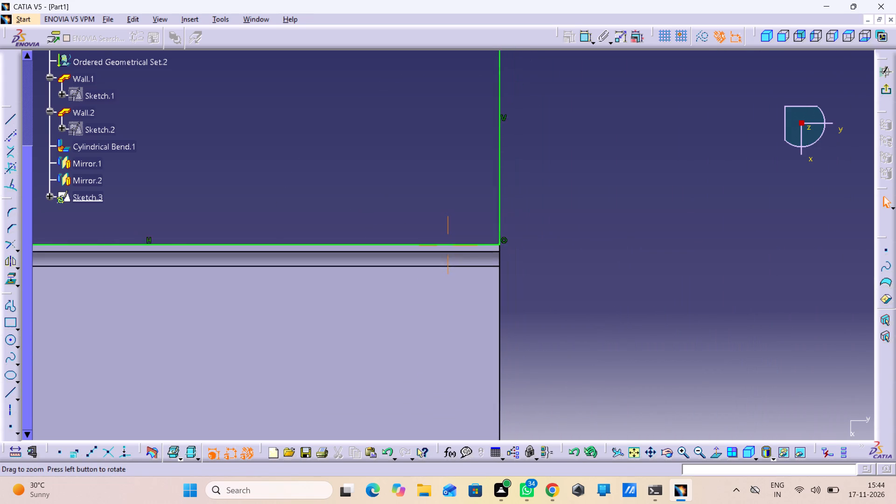
{"action": "middle_click_drag", "start_coordinate": [416, 361], "coordinate": [433, 428]}
{"action": "middle_click_drag", "start_coordinate": [232, 336], "coordinate": [356, 333]}
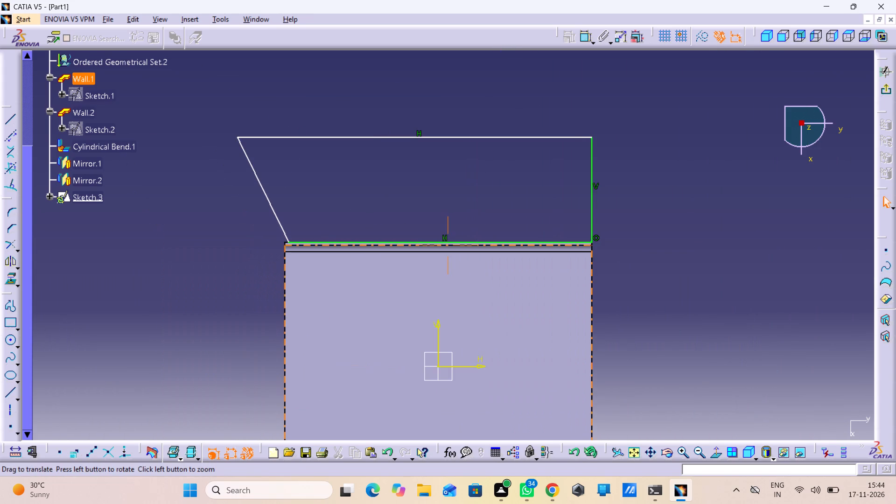
{"action": "middle_click_drag", "start_coordinate": [231, 330], "coordinate": [201, 196]}
{"action": "right_click_drag", "start_coordinate": [231, 330], "coordinate": [229, 320]}
{"action": "middle_click_drag", "start_coordinate": [208, 229], "coordinate": [225, 249]}
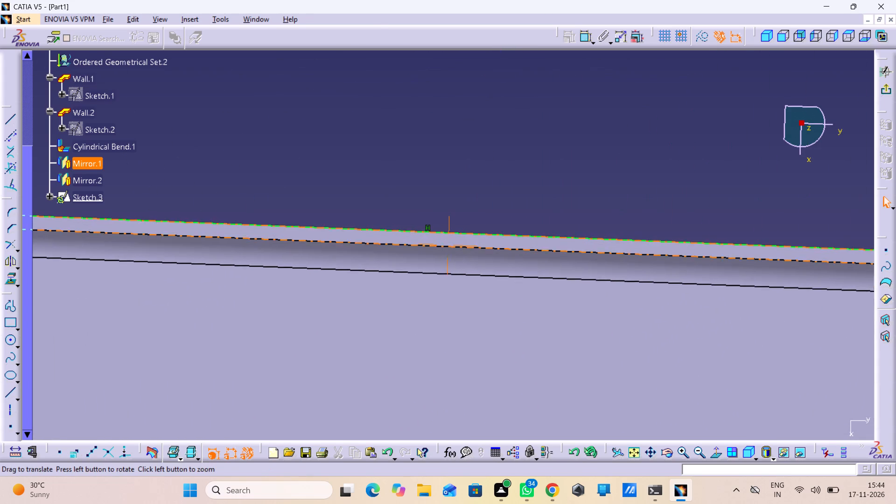
{"action": "middle_click_drag", "start_coordinate": [225, 249], "coordinate": [836, 327]}
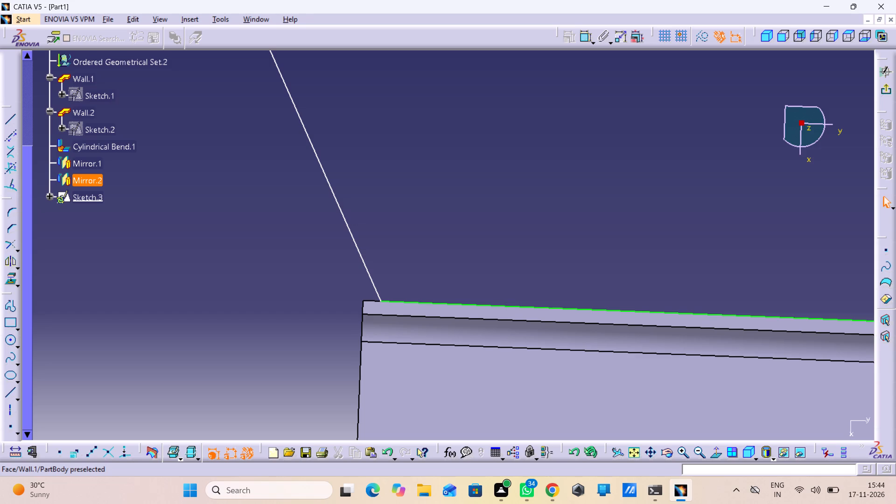
{"action": "left_click", "coordinate": [381, 299]}
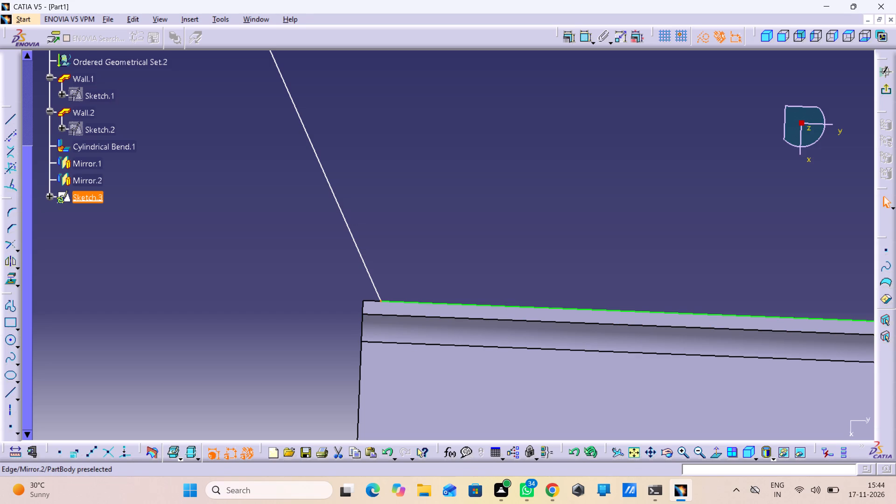
{"action": "left_click", "coordinate": [364, 300]}
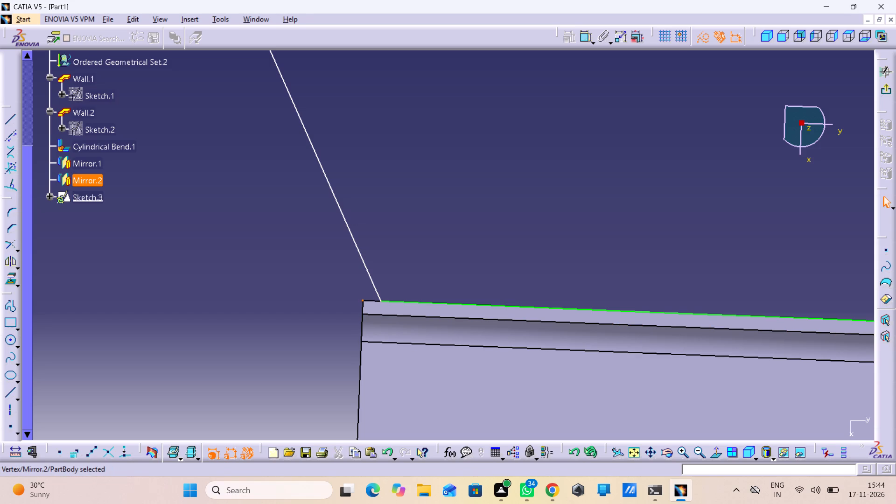
{"action": "double_click", "coordinate": [584, 42]}
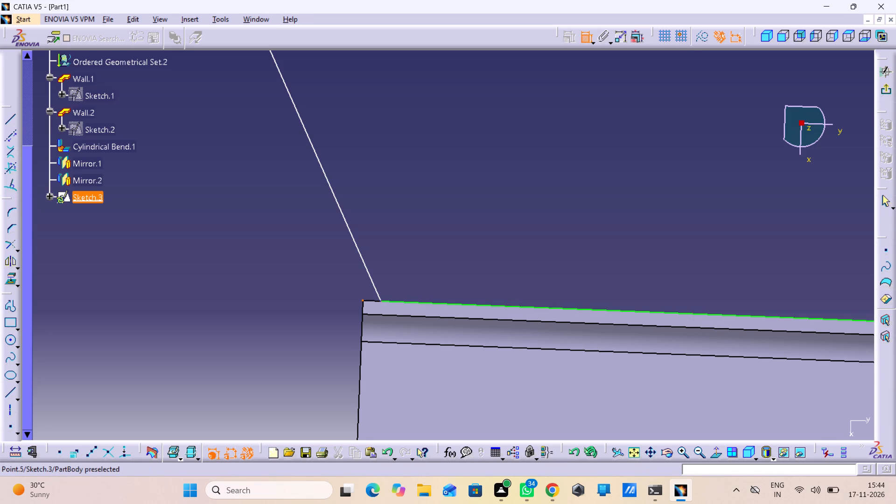
{"action": "left_click", "coordinate": [379, 303]}
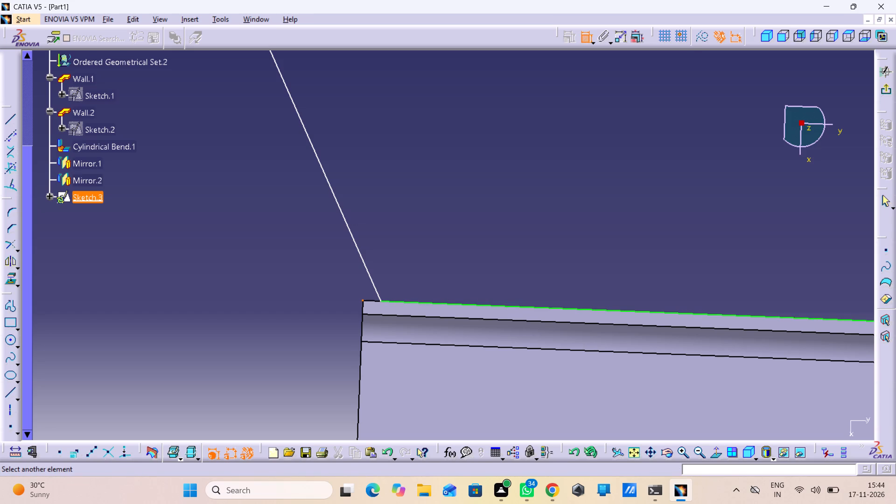
{"action": "left_click", "coordinate": [380, 302]}
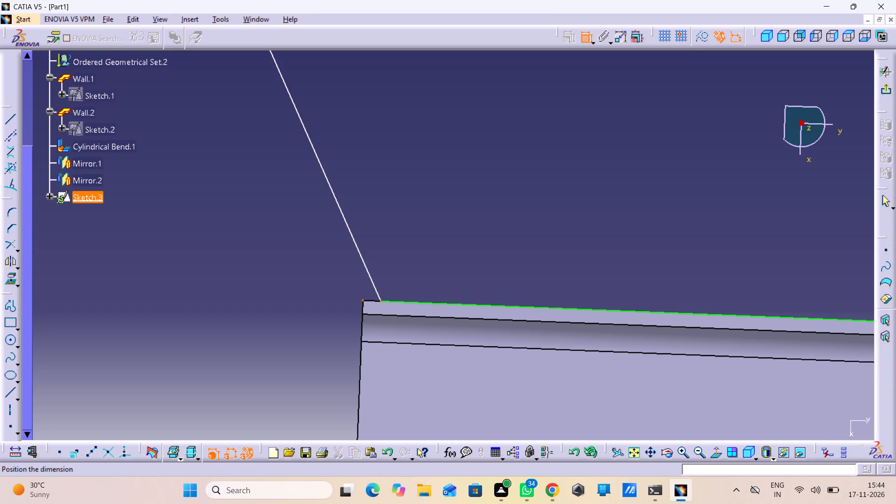
{"action": "right_click", "coordinate": [415, 260]}
{"action": "left_click", "coordinate": [451, 341]}
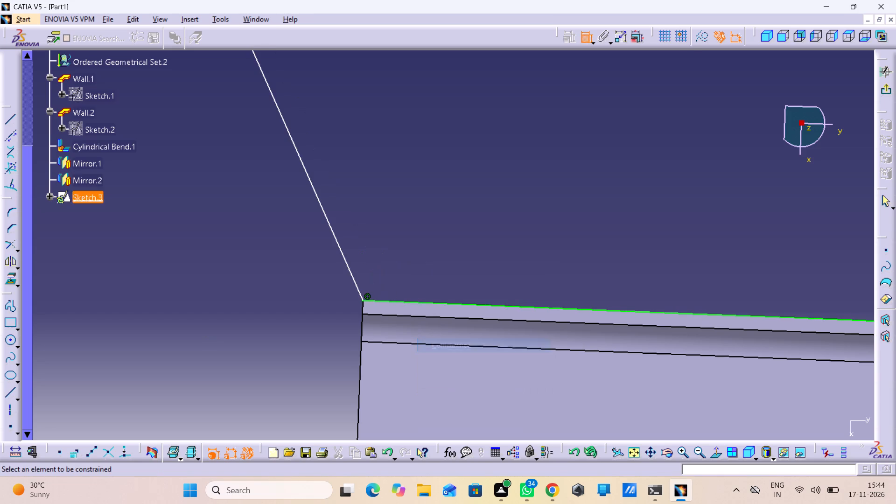
Dimension the profile's vertical side and set its length to 38 mm.
{"action": "middle_click_drag", "start_coordinate": [453, 294], "coordinate": [443, 462]}
{"action": "right_click", "coordinate": [453, 294]}
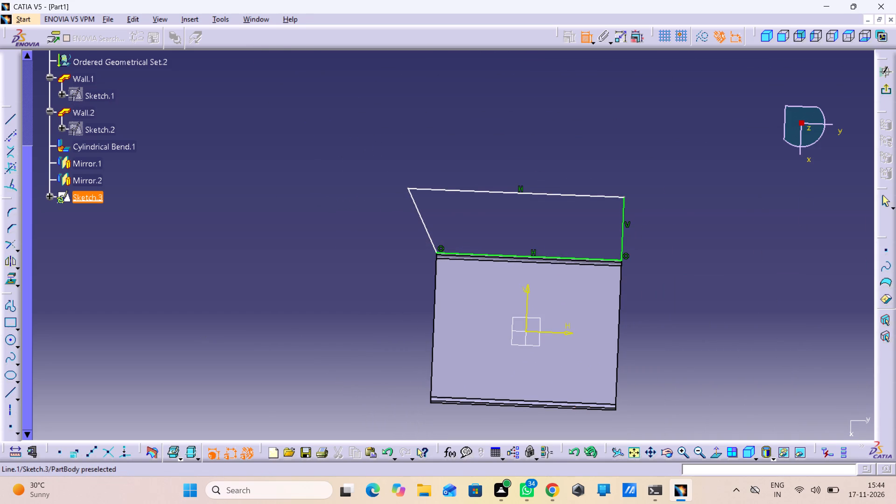
{"action": "left_click_drag", "start_coordinate": [623, 204], "coordinate": [628, 206]}
{"action": "left_click", "coordinate": [659, 233]}
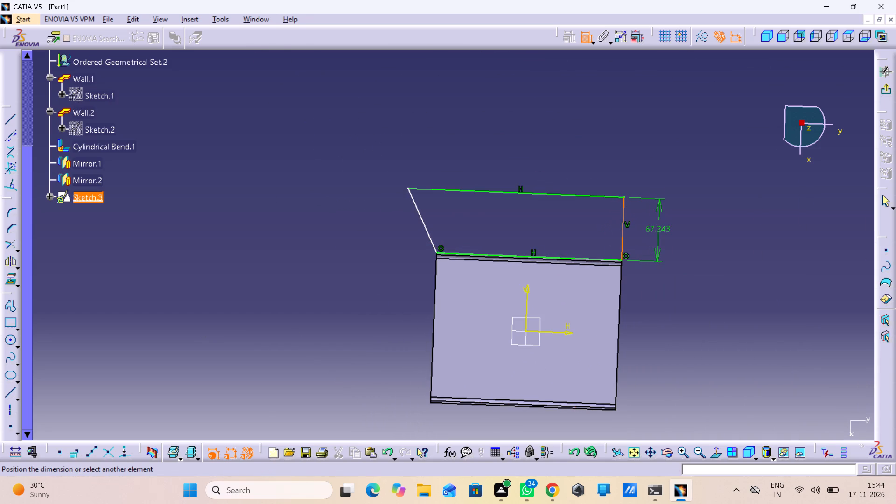
{"action": "double_click", "coordinate": [658, 227]}
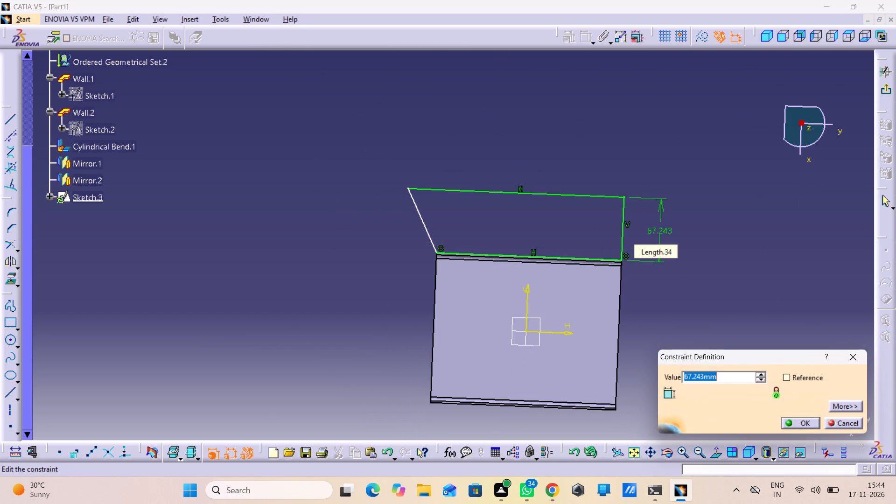
{"action": "type", "text": "35"}
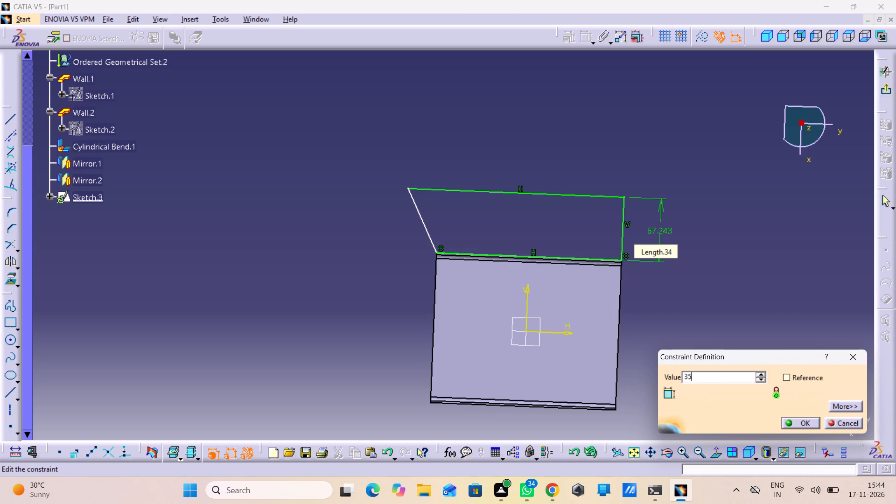
{"action": "key", "text": "BackSpace"}
{"action": "type", "text": "83"}
{"action": "key", "text": "BackSpace"}
{"action": "key", "text": "Return"}
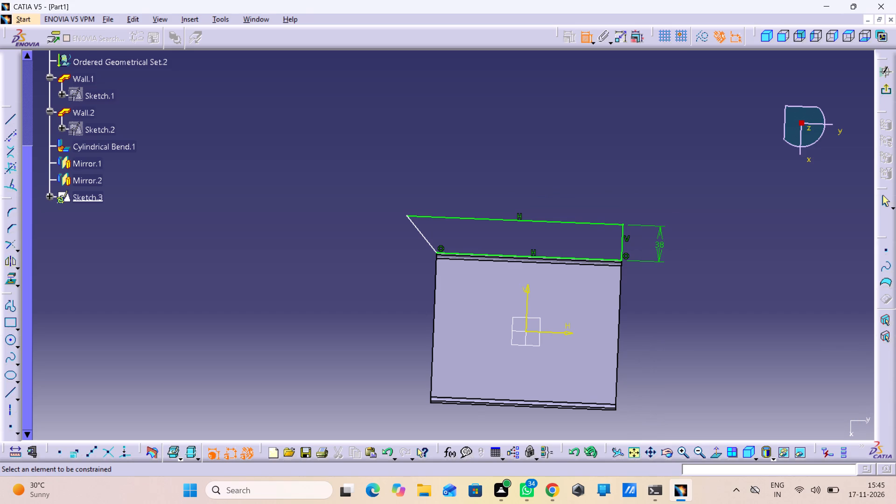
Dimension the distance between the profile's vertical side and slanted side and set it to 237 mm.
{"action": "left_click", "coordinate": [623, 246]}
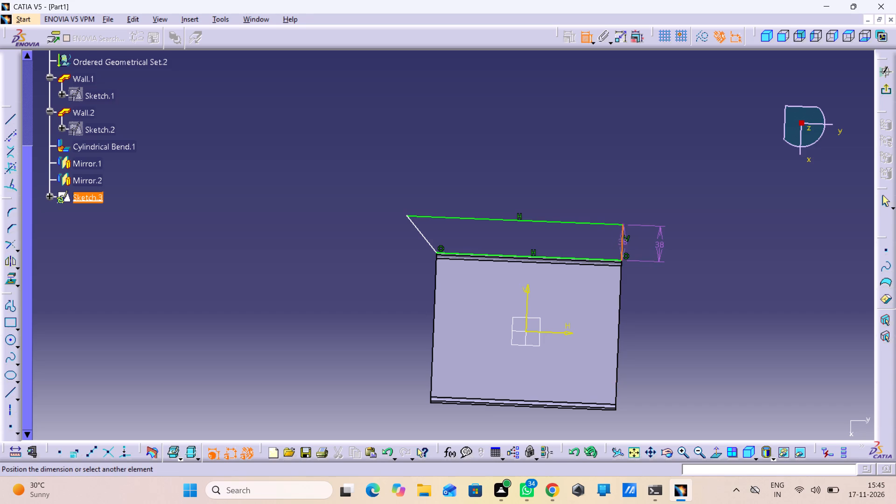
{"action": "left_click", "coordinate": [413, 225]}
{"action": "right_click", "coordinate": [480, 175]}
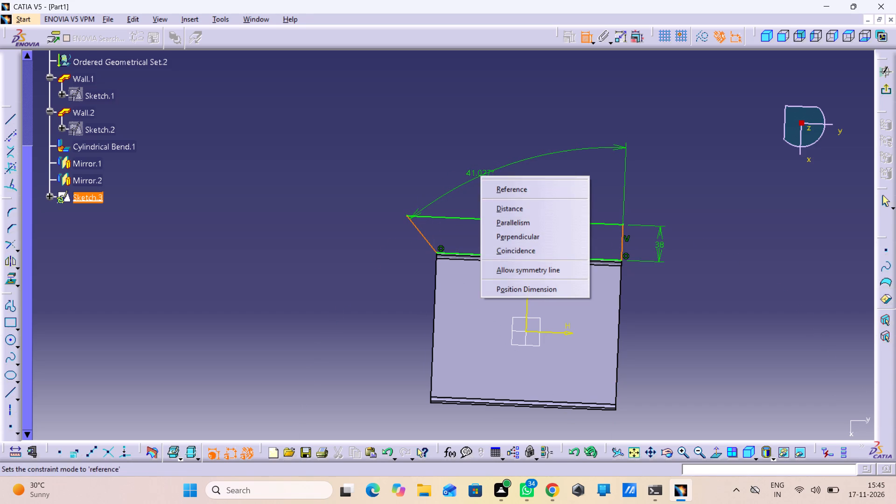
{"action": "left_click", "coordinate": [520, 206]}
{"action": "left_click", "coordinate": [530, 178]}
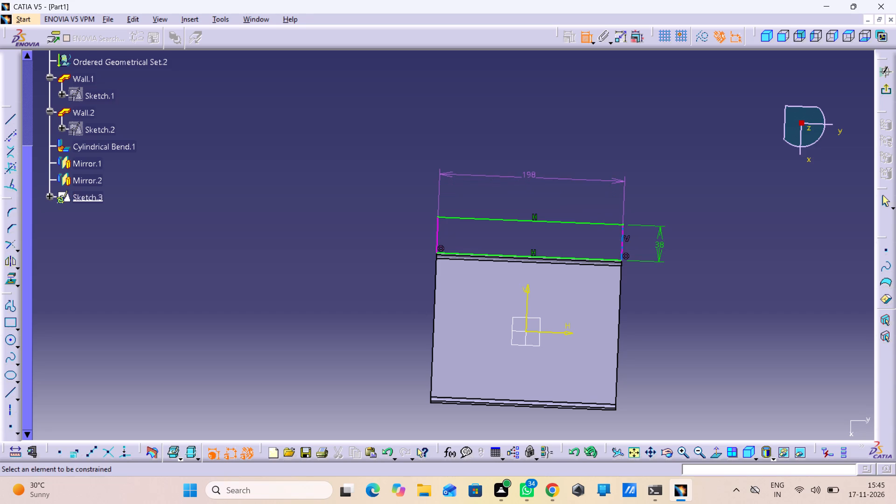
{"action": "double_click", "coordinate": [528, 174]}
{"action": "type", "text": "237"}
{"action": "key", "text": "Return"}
Delete the 237 mm distance dimension and undo the sketch edits back past the vertical side's 38 mm length change.
{"action": "right_click", "coordinate": [528, 174]}
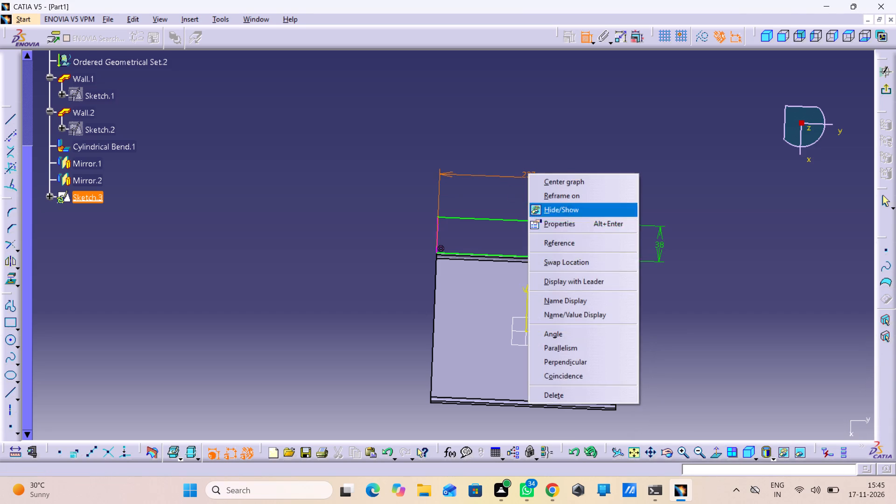
{"action": "left_click", "coordinate": [550, 400]}
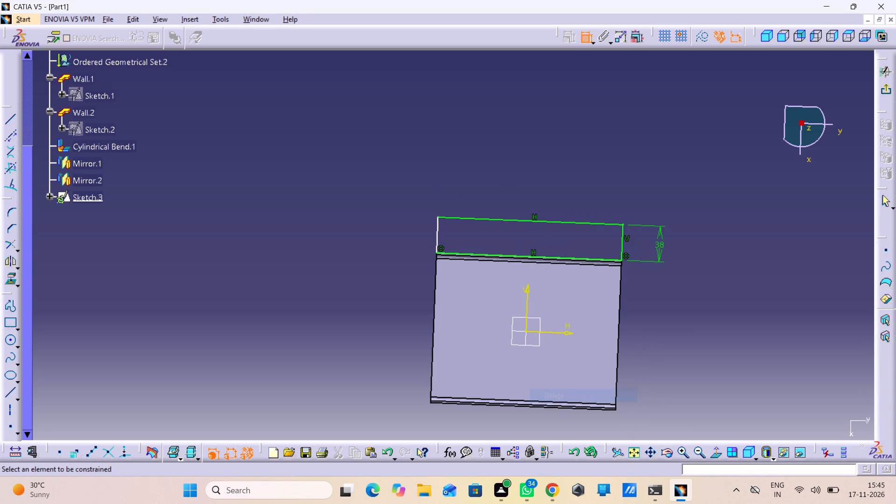
{"action": "key", "text": "ctrl+z"}
{"action": "key", "text": "ctrl+z"}
{"action": "left_click", "coordinate": [582, 41]}
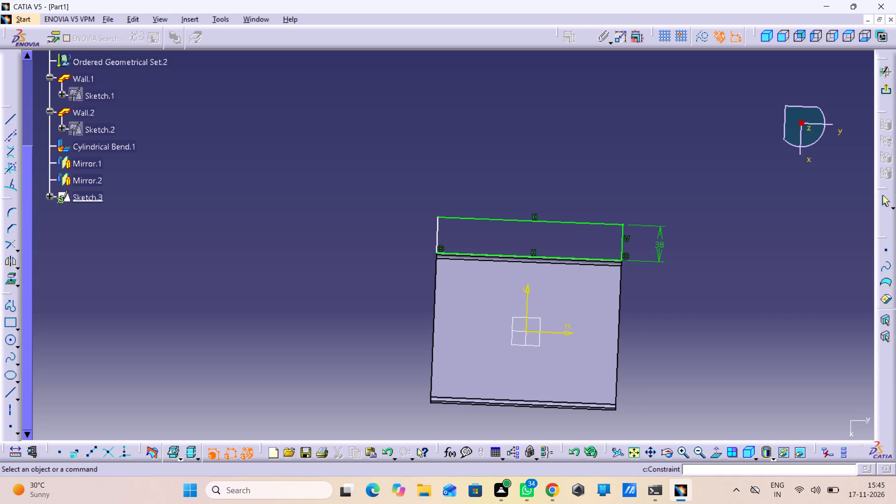
{"action": "key", "text": "ctrl+z"}
{"action": "key", "text": "ctrl+z"}
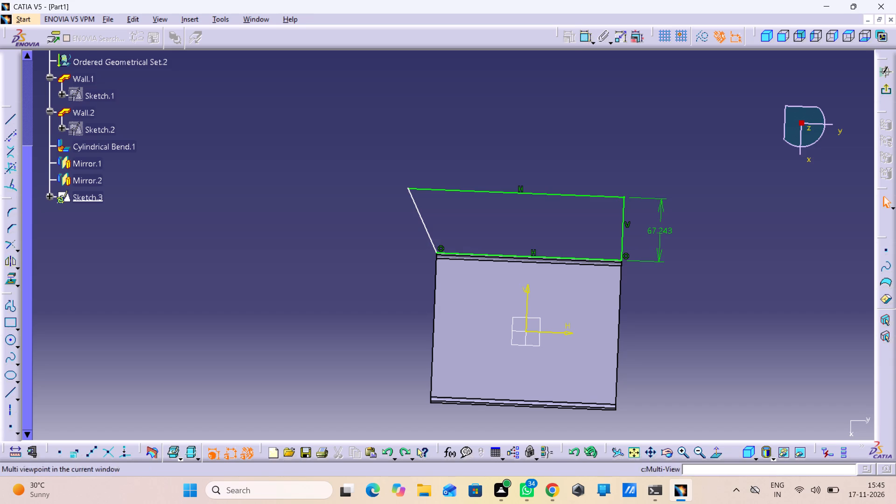
Dimension the profile's long outer side between its two end points and set it to 237 mm, viewing the sketch square on.
{"action": "left_click", "coordinate": [715, 453]}
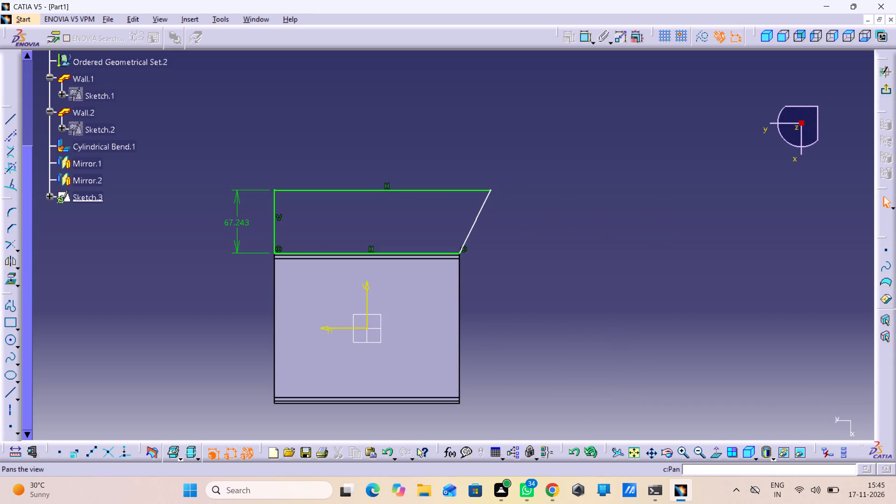
{"action": "left_click", "coordinate": [717, 458]}
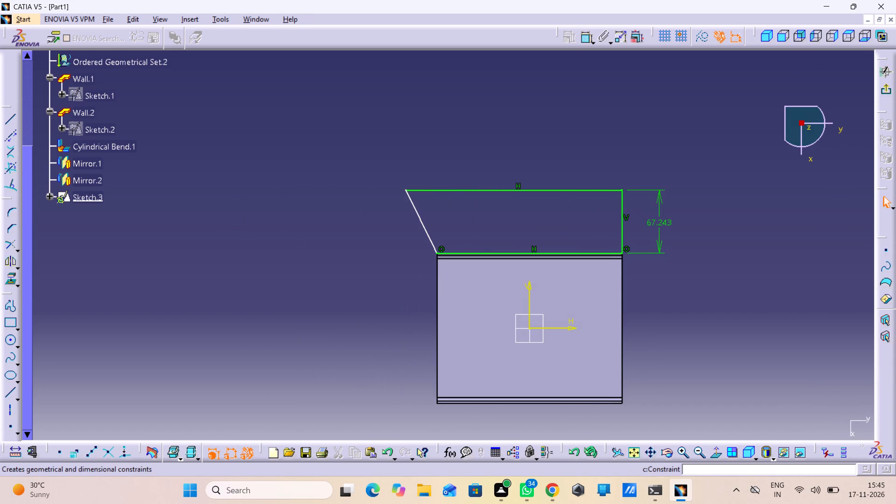
{"action": "double_click", "coordinate": [586, 42]}
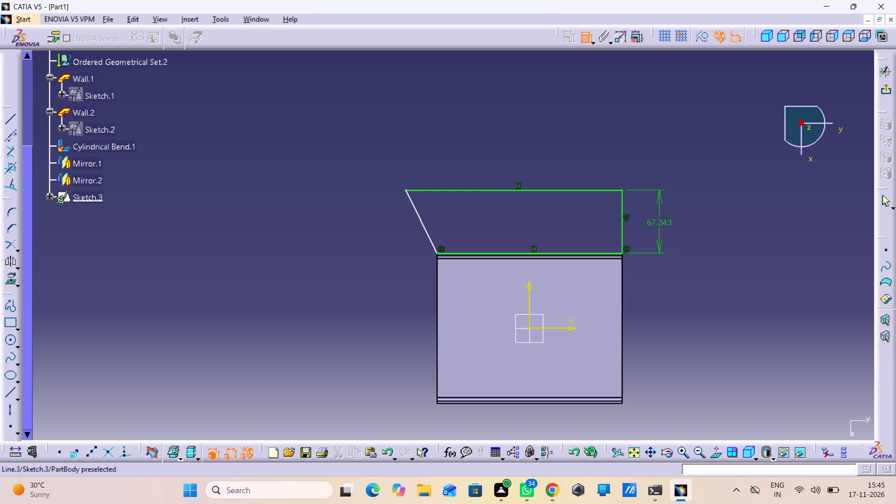
{"action": "left_click", "coordinate": [405, 189]}
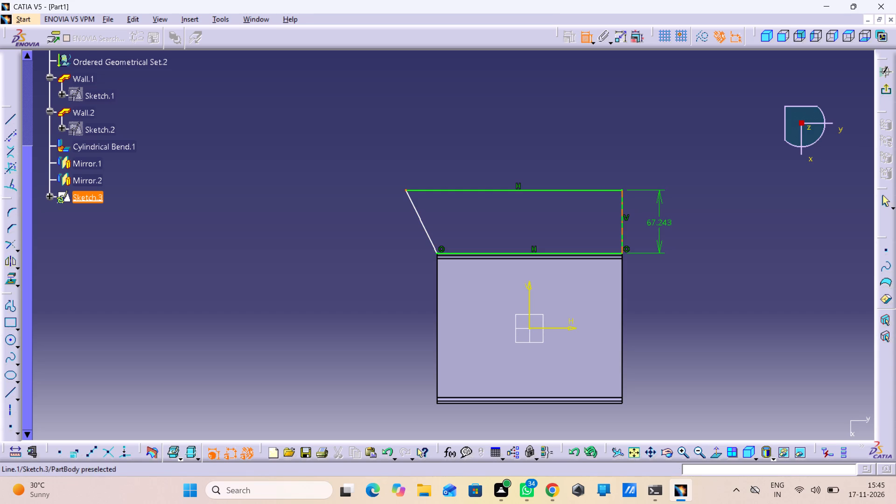
{"action": "left_click", "coordinate": [623, 189]}
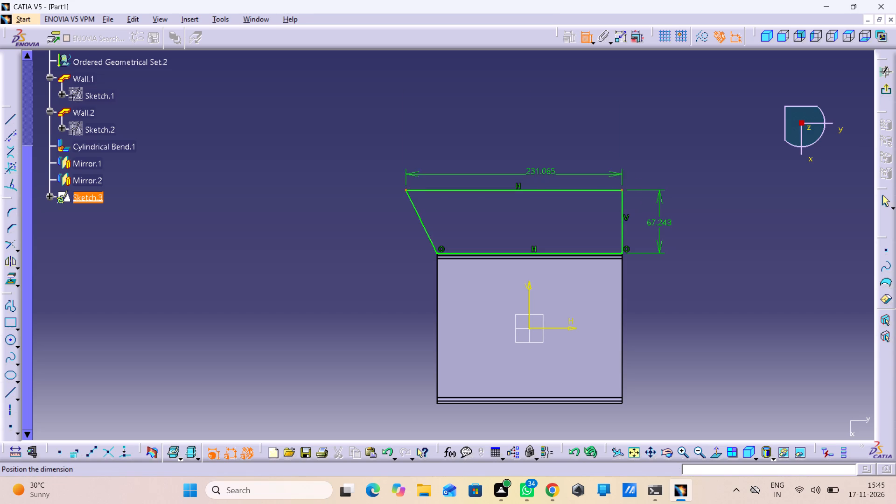
{"action": "left_click", "coordinate": [527, 162]}
{"action": "double_click", "coordinate": [528, 156]}
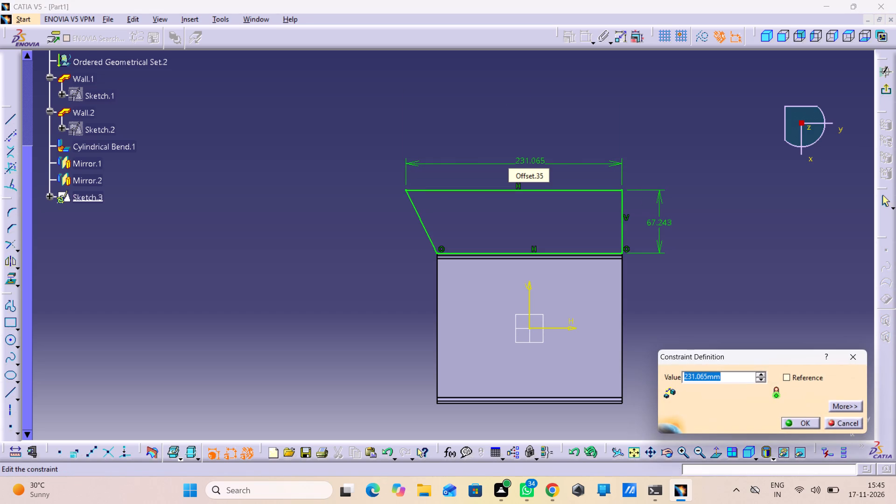
{"action": "type", "text": "237"}
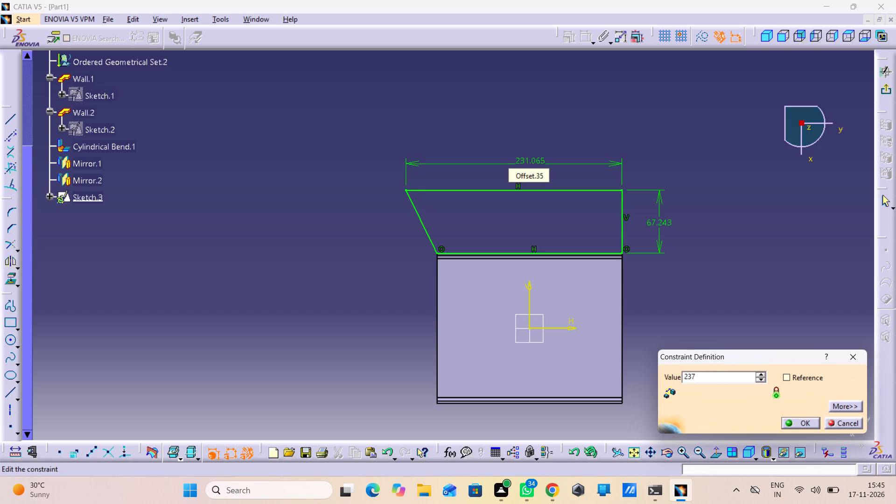
{"action": "key", "text": "Return"}
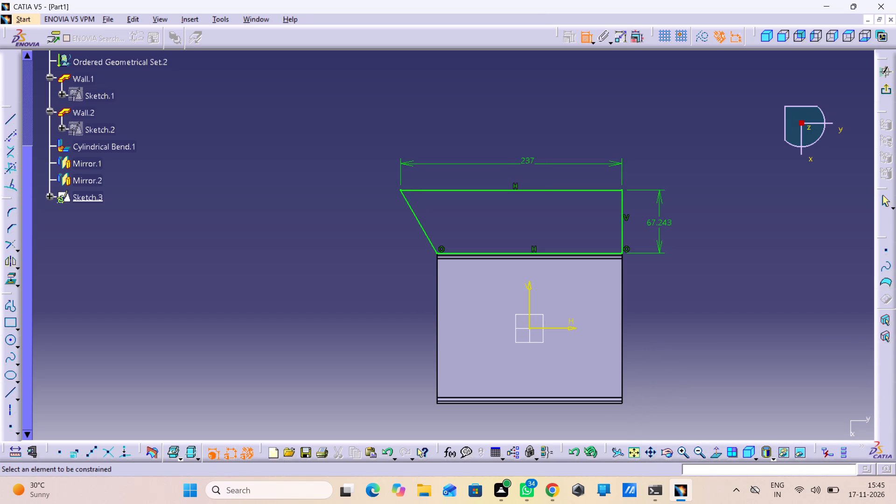
Exit the sketch and create a sheet metal wall from the flange profile, with its material on the upper side.
{"action": "left_click", "coordinate": [882, 91]}
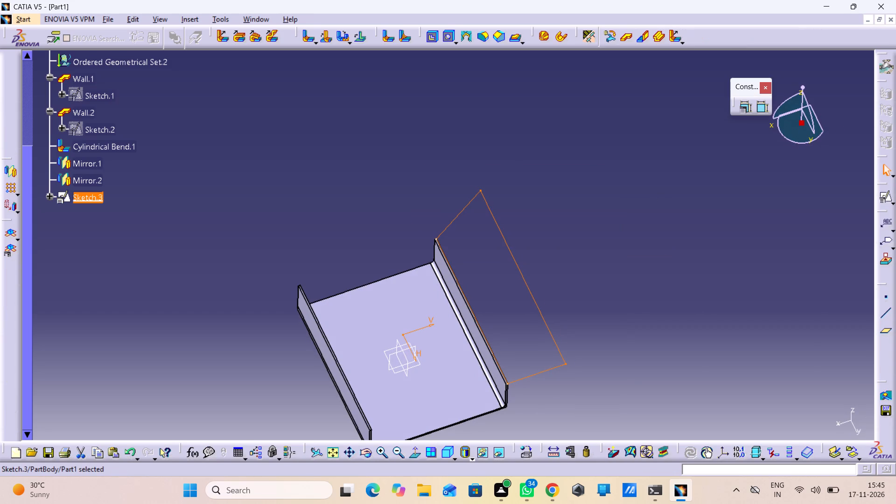
{"action": "middle_click_drag", "start_coordinate": [378, 343], "coordinate": [366, 311]}
{"action": "right_click_drag", "start_coordinate": [378, 343], "coordinate": [366, 311]}
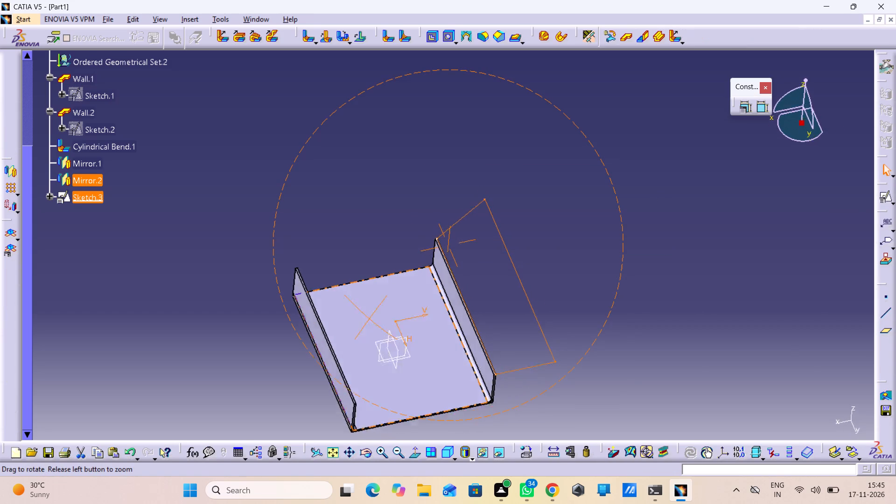
{"action": "middle_click_drag", "start_coordinate": [366, 311], "coordinate": [369, 267]}
{"action": "right_click_drag", "start_coordinate": [366, 311], "coordinate": [369, 267]}
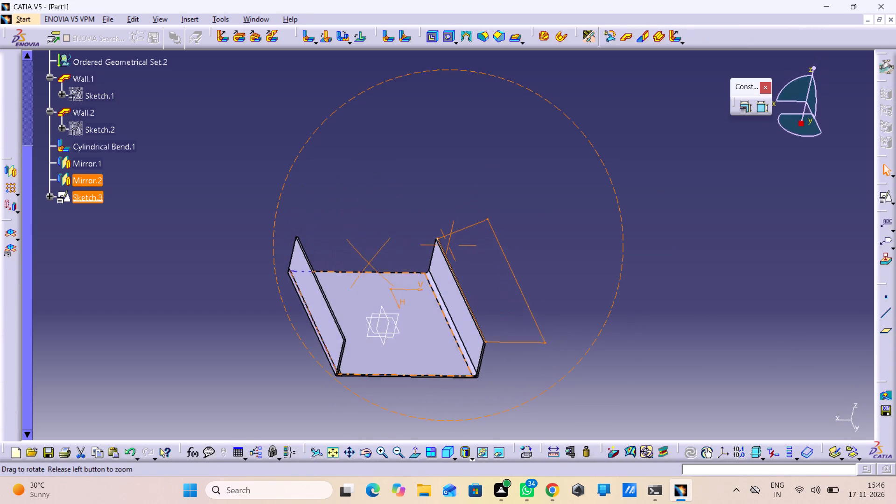
{"action": "middle_click_drag", "start_coordinate": [369, 267], "coordinate": [370, 269]}
{"action": "right_click_drag", "start_coordinate": [369, 267], "coordinate": [370, 269]}
{"action": "middle_click_drag", "start_coordinate": [504, 344], "coordinate": [458, 191]}
{"action": "right_click_drag", "start_coordinate": [504, 344], "coordinate": [497, 323]}
{"action": "middle_click_drag", "start_coordinate": [427, 324], "coordinate": [306, 48]}
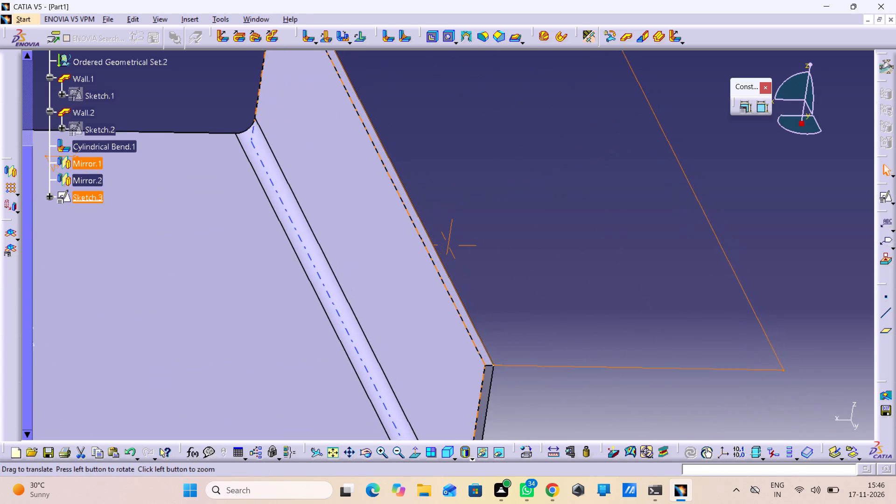
{"action": "middle_click_drag", "start_coordinate": [306, 48], "coordinate": [301, 41]}
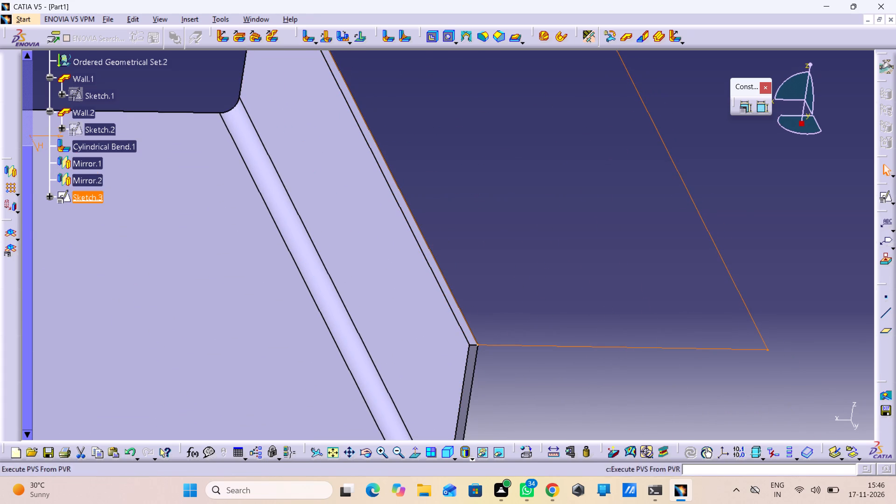
{"action": "left_click", "coordinate": [623, 38]}
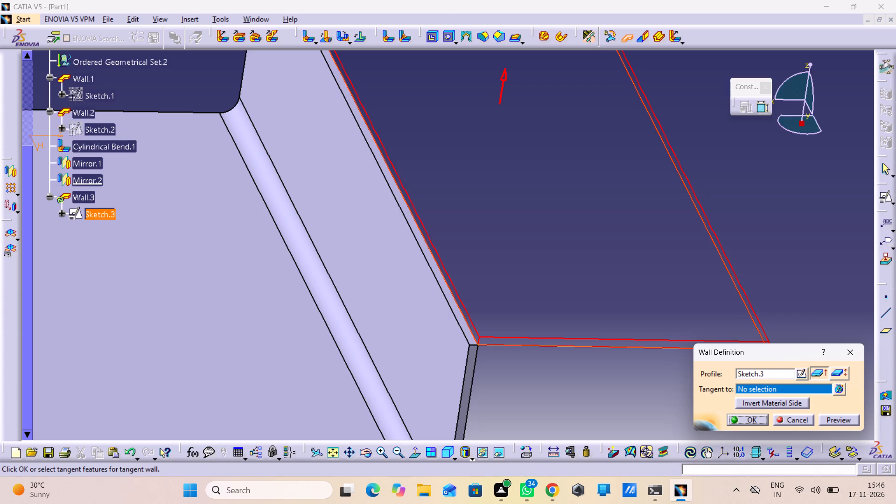
{"action": "left_click", "coordinate": [834, 419]}
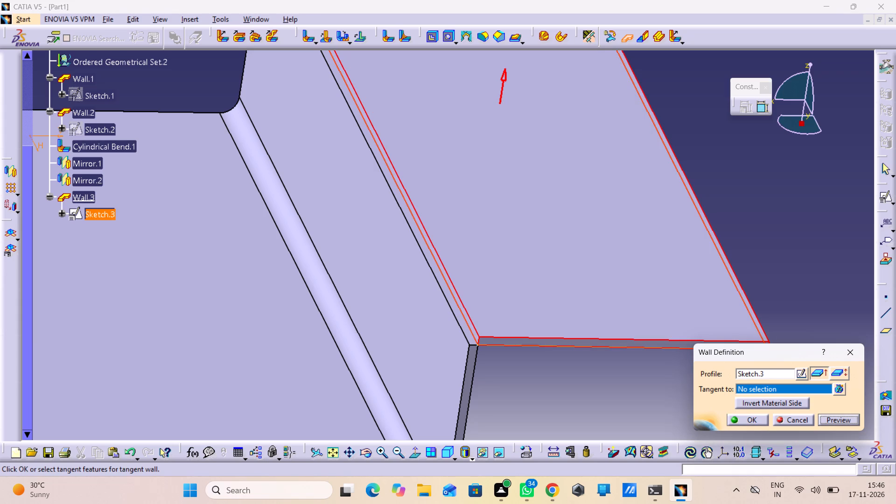
{"action": "left_click", "coordinate": [749, 420]}
{"action": "left_click", "coordinate": [784, 277]}
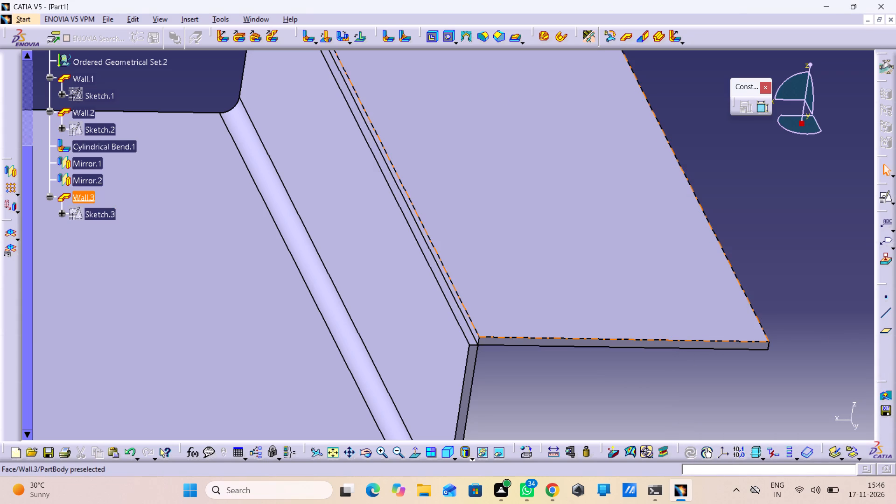
Add a cylindrical bend with 4 mm radius and 90° angle between the mirrored side wall and the new flange wall.
{"action": "left_click", "coordinate": [386, 37]}
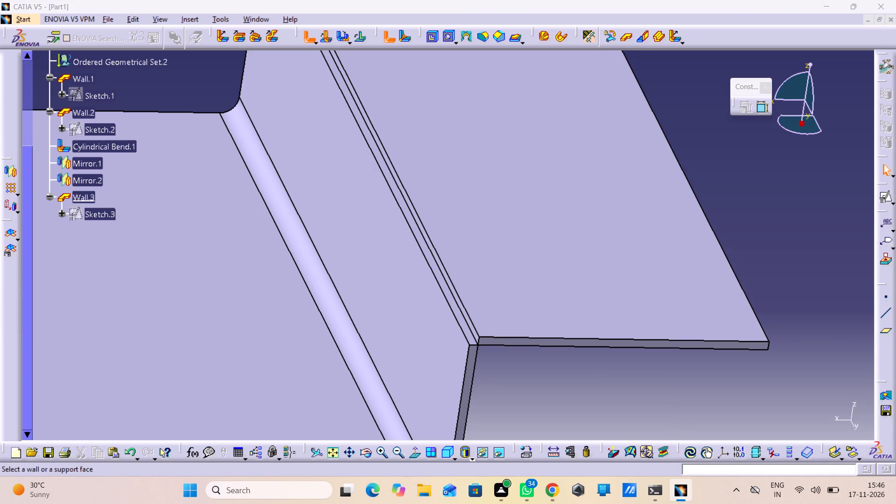
{"action": "left_click", "coordinate": [366, 156]}
{"action": "left_click", "coordinate": [399, 140]}
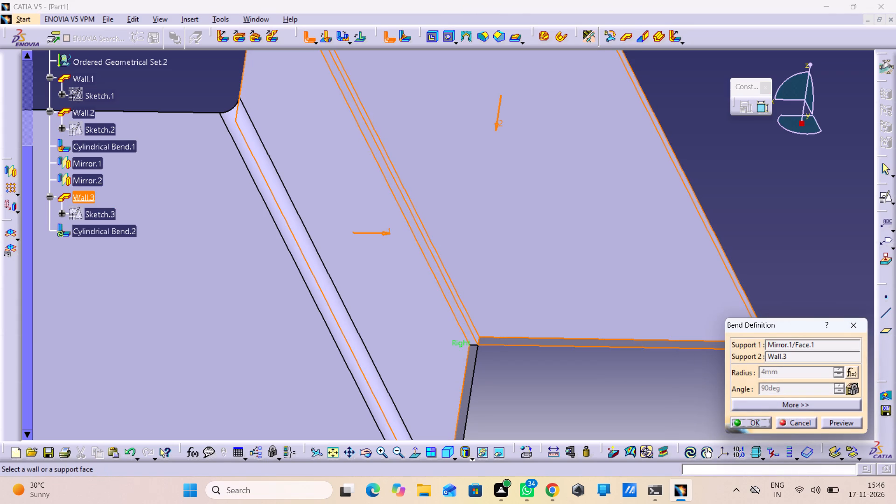
{"action": "left_click", "coordinate": [837, 422]}
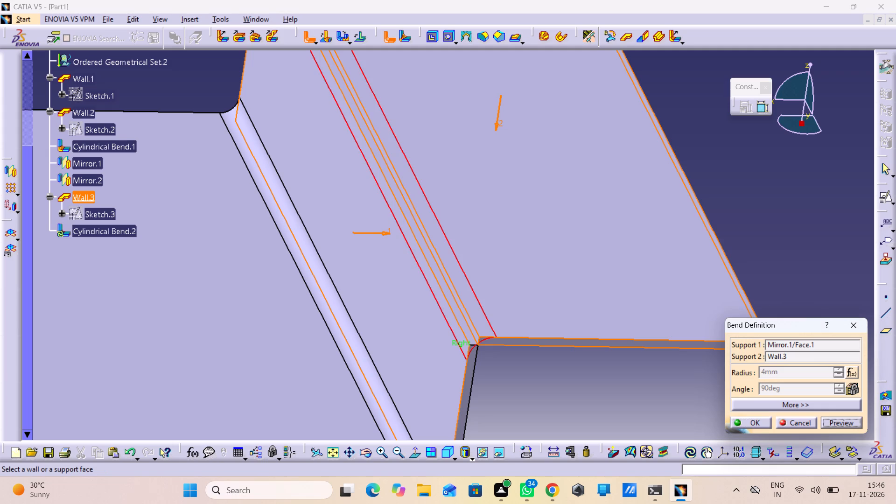
{"action": "left_click", "coordinate": [754, 421]}
{"action": "left_click", "coordinate": [784, 275]}
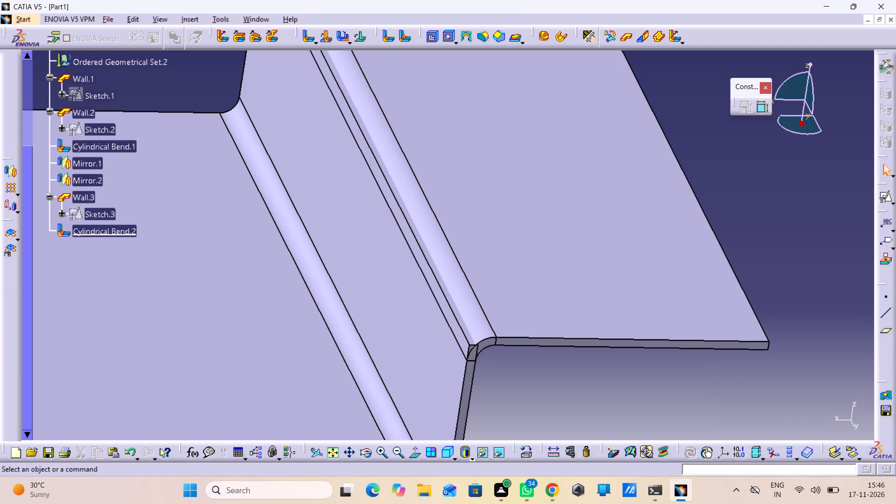
Examine the new flange wall and its bend along the side wall from above, below and both ends.
{"action": "middle_click_drag", "start_coordinate": [655, 403], "coordinate": [665, 448]}
{"action": "right_click", "coordinate": [655, 403]}
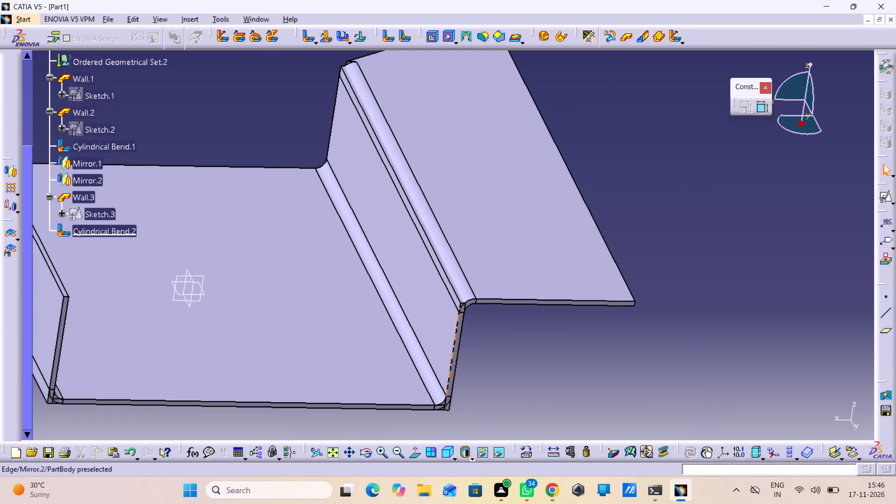
{"action": "middle_click_drag", "start_coordinate": [414, 317], "coordinate": [574, 380]}
{"action": "right_click_drag", "start_coordinate": [414, 317], "coordinate": [574, 380]}
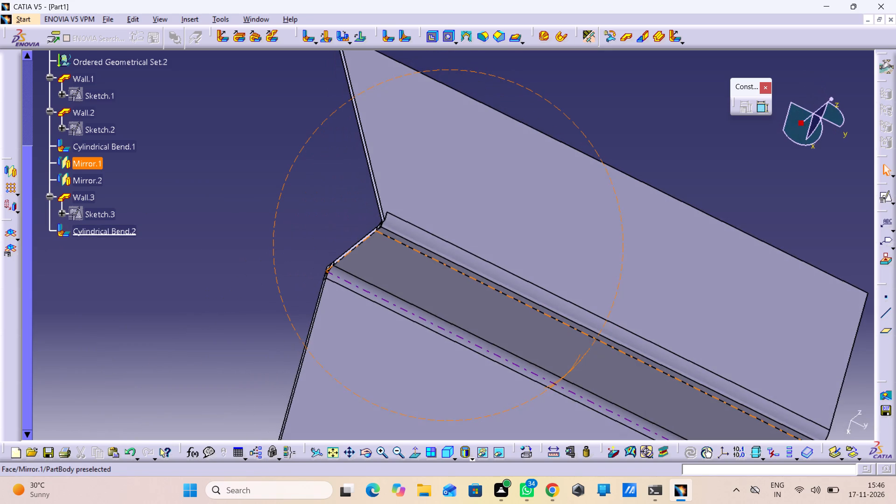
{"action": "right_click_drag", "start_coordinate": [574, 380], "coordinate": [721, 354]}
{"action": "middle_click_drag", "start_coordinate": [574, 380], "coordinate": [721, 354]}
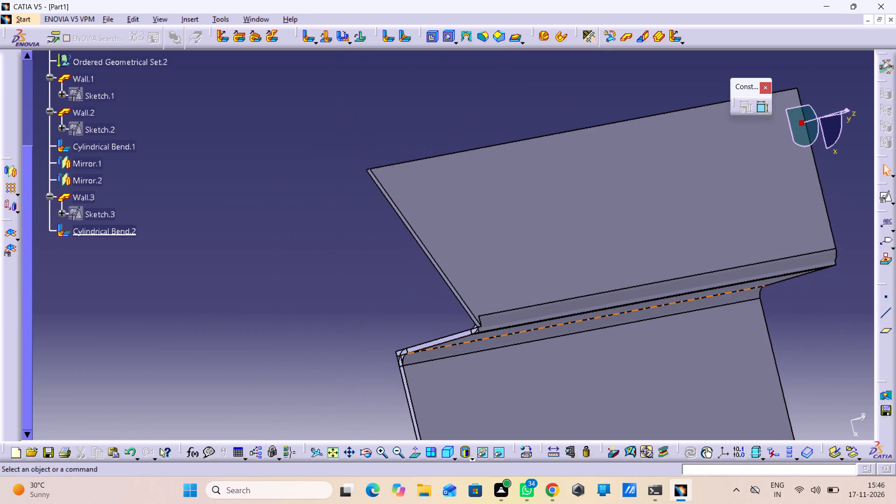
{"action": "middle_click_drag", "start_coordinate": [381, 278], "coordinate": [567, 286]}
{"action": "right_click_drag", "start_coordinate": [381, 278], "coordinate": [567, 286]}
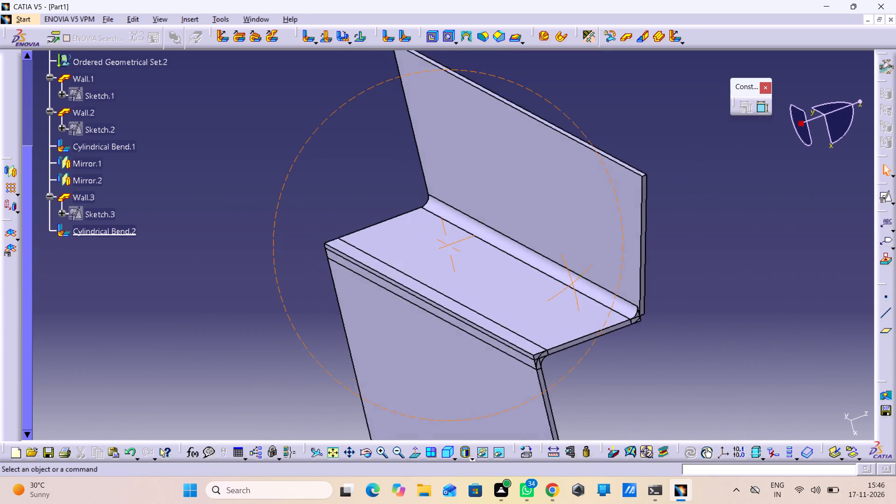
{"action": "middle_click_drag", "start_coordinate": [567, 286], "coordinate": [370, 141]}
{"action": "right_click_drag", "start_coordinate": [567, 286], "coordinate": [370, 141]}
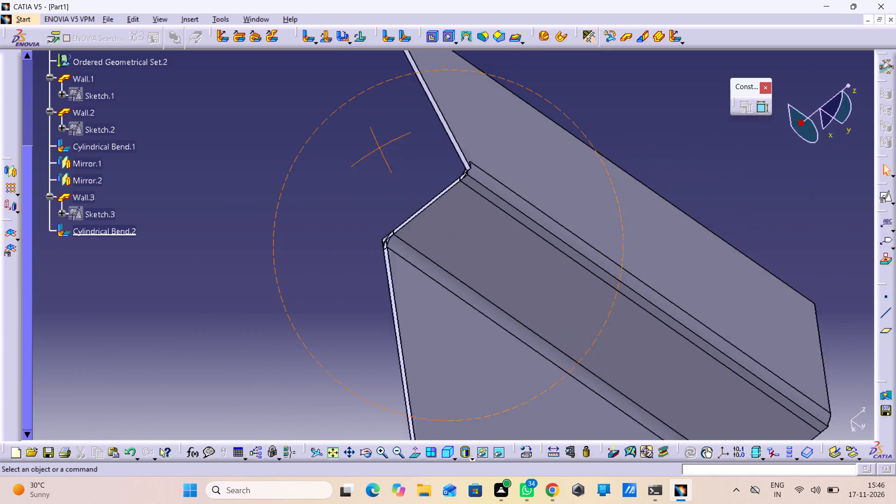
{"action": "middle_click_drag", "start_coordinate": [370, 141], "coordinate": [247, 198]}
{"action": "right_click_drag", "start_coordinate": [370, 141], "coordinate": [247, 198]}
{"action": "middle_click_drag", "start_coordinate": [528, 252], "coordinate": [467, 322]}
{"action": "right_click_drag", "start_coordinate": [527, 253], "coordinate": [467, 322]}
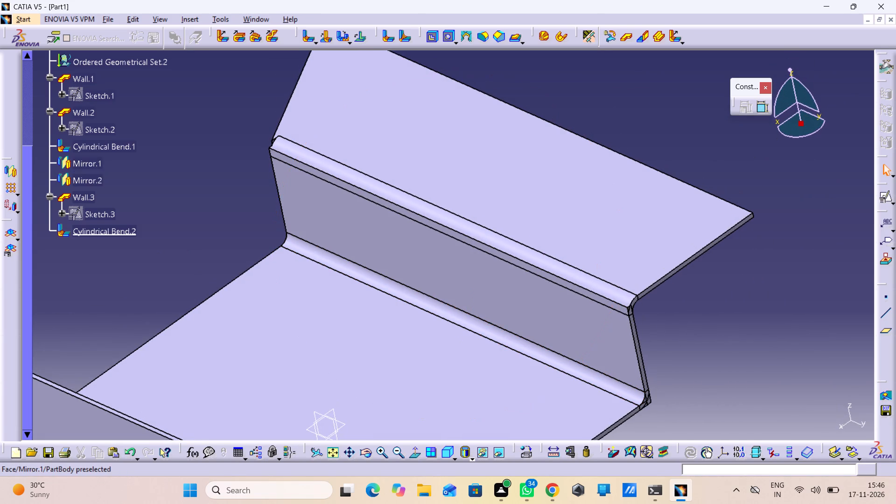
Undo the cylindrical bend between the mirrored side wall and the flange wall.
{"action": "key", "text": "ctrl+z"}
{"action": "key", "text": "ctrl+z"}
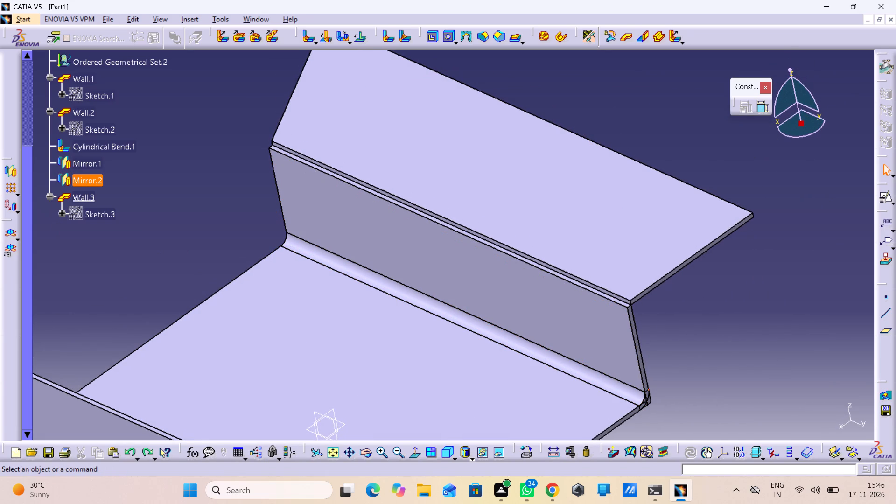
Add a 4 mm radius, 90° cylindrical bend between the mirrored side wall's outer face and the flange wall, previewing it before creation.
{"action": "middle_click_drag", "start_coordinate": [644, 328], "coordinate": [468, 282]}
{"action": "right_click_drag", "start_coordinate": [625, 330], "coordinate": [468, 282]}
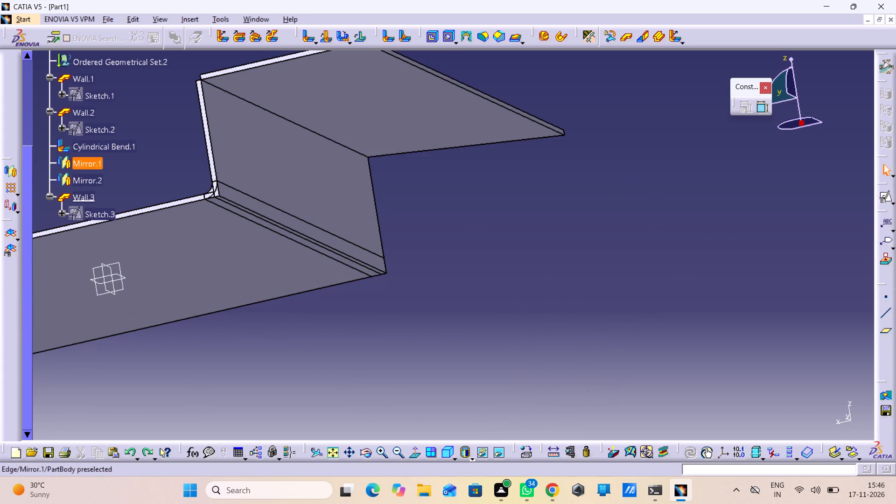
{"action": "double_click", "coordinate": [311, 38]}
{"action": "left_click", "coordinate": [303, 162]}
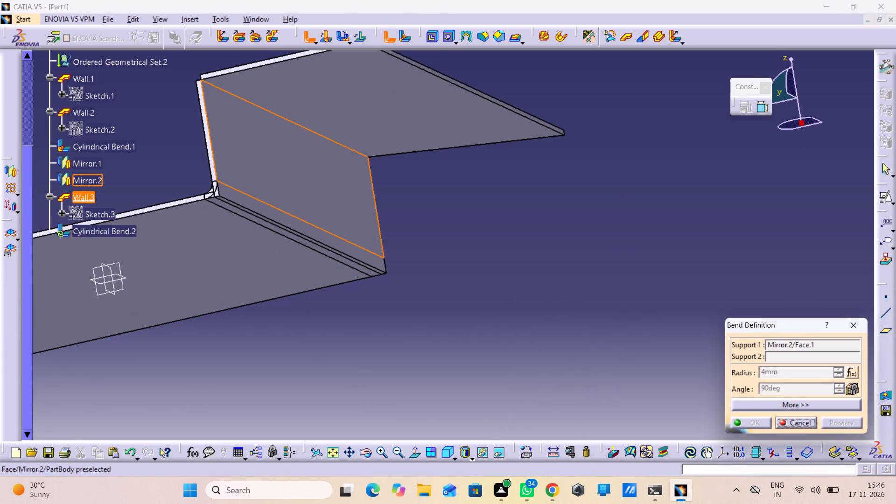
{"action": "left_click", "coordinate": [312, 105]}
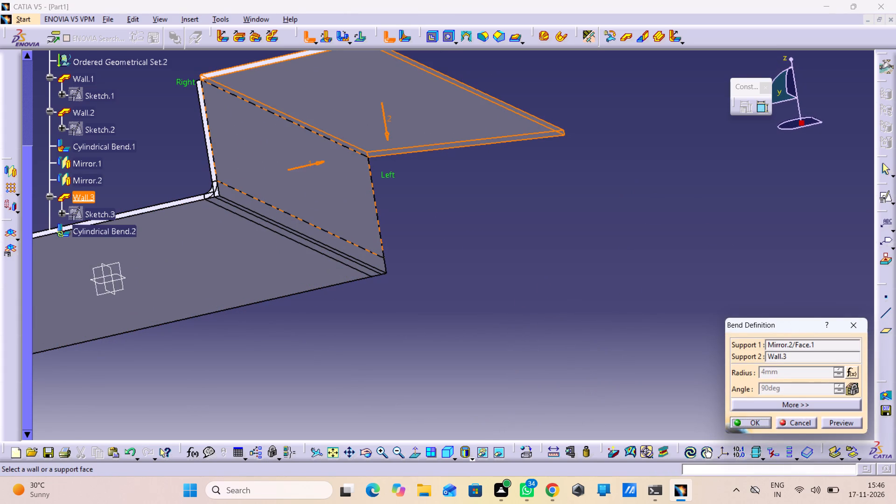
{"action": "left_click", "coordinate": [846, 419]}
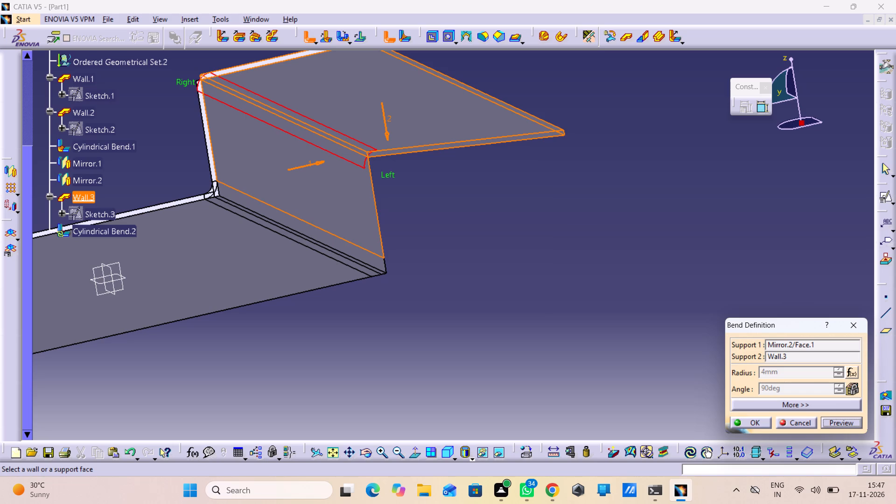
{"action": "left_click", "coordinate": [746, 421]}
Examine the bend between the side wall and the flange from above, below and at its ends, leaving the repeated bend command.
{"action": "left_click", "coordinate": [569, 374]}
{"action": "middle_click_drag", "start_coordinate": [342, 343], "coordinate": [420, 396]}
{"action": "right_click_drag", "start_coordinate": [342, 343], "coordinate": [420, 396]}
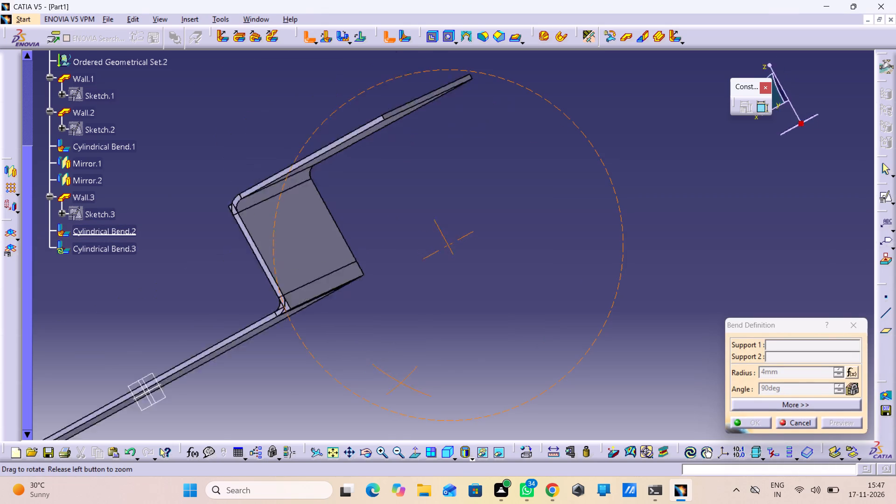
{"action": "middle_click_drag", "start_coordinate": [420, 396], "coordinate": [476, 427]}
{"action": "right_click_drag", "start_coordinate": [420, 396], "coordinate": [476, 427]}
{"action": "right_click_drag", "start_coordinate": [411, 345], "coordinate": [527, 373]}
{"action": "middle_click_drag", "start_coordinate": [411, 345], "coordinate": [527, 373]}
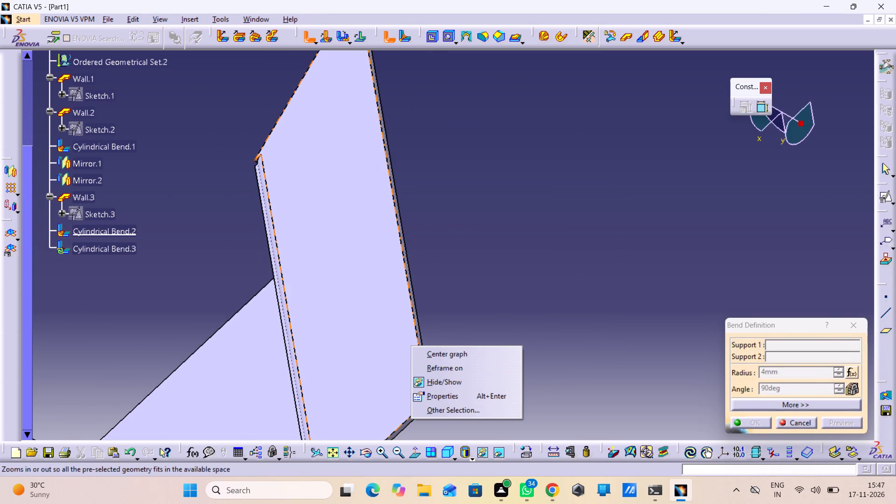
{"action": "left_click", "coordinate": [546, 277]}
{"action": "middle_click_drag", "start_coordinate": [470, 286], "coordinate": [595, 307]}
{"action": "right_click_drag", "start_coordinate": [470, 286], "coordinate": [588, 313]}
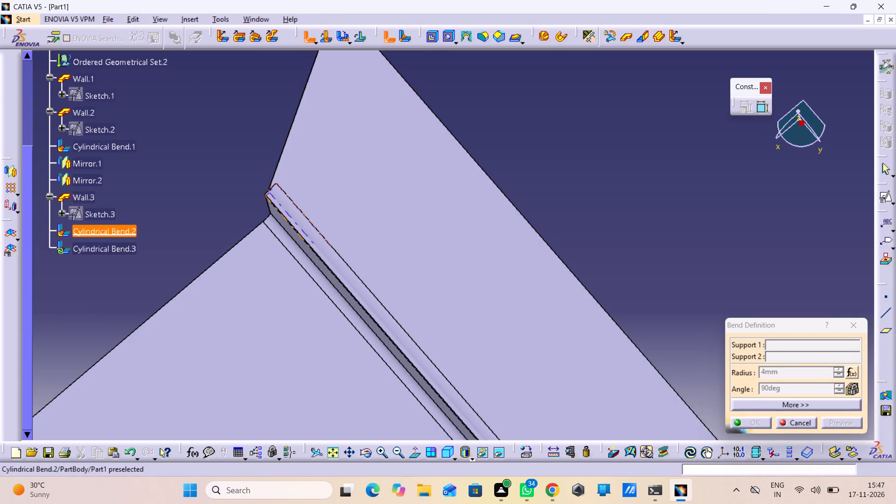
{"action": "middle_click_drag", "start_coordinate": [392, 313], "coordinate": [413, 374]}
{"action": "right_click", "coordinate": [392, 313]}
{"action": "scroll", "coordinate": [411, 354], "scroll_direction": "down", "scroll_amount": 1}
{"action": "middle_click_drag", "start_coordinate": [317, 378], "coordinate": [276, 233]}
{"action": "right_click_drag", "start_coordinate": [317, 377], "coordinate": [276, 233]}
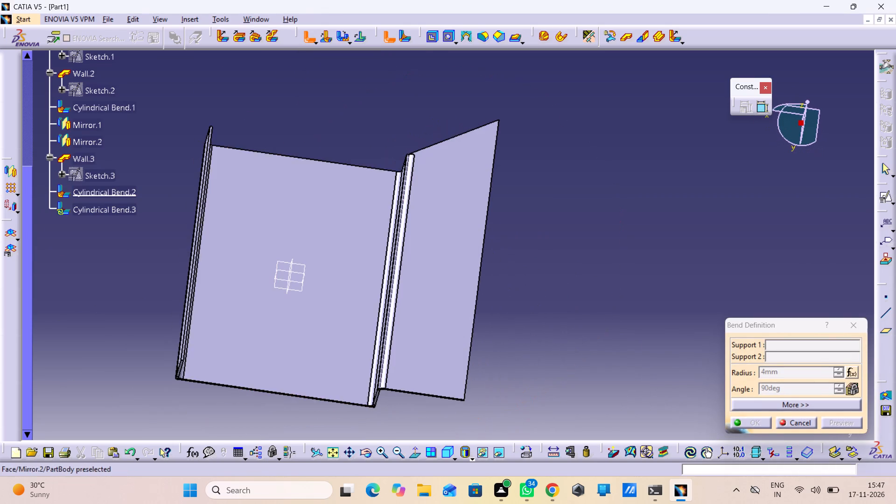
{"action": "middle_click_drag", "start_coordinate": [236, 375], "coordinate": [262, 234]}
{"action": "right_click_drag", "start_coordinate": [236, 375], "coordinate": [260, 322]}
{"action": "middle_click_drag", "start_coordinate": [247, 290], "coordinate": [322, 206]}
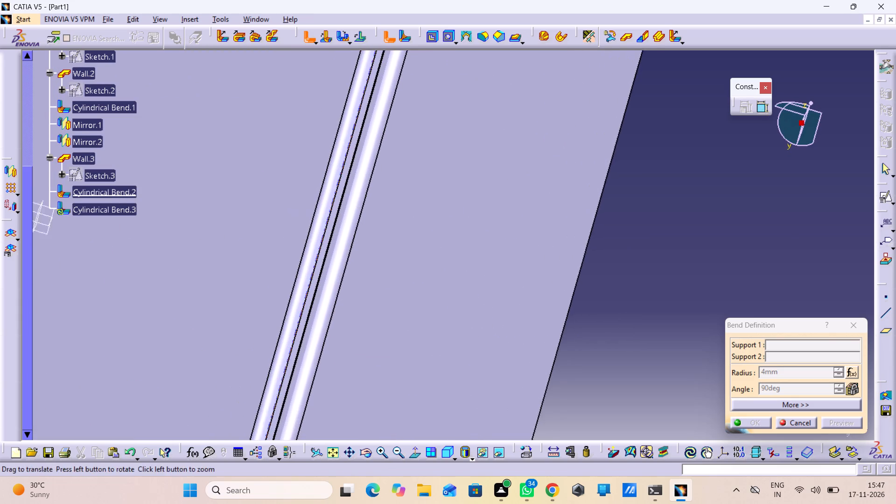
{"action": "middle_click_drag", "start_coordinate": [322, 206], "coordinate": [327, 199]}
{"action": "middle_click_drag", "start_coordinate": [301, 440], "coordinate": [387, 286]}
{"action": "middle_click_drag", "start_coordinate": [298, 356], "coordinate": [295, 418]}
{"action": "right_click", "coordinate": [298, 356]}
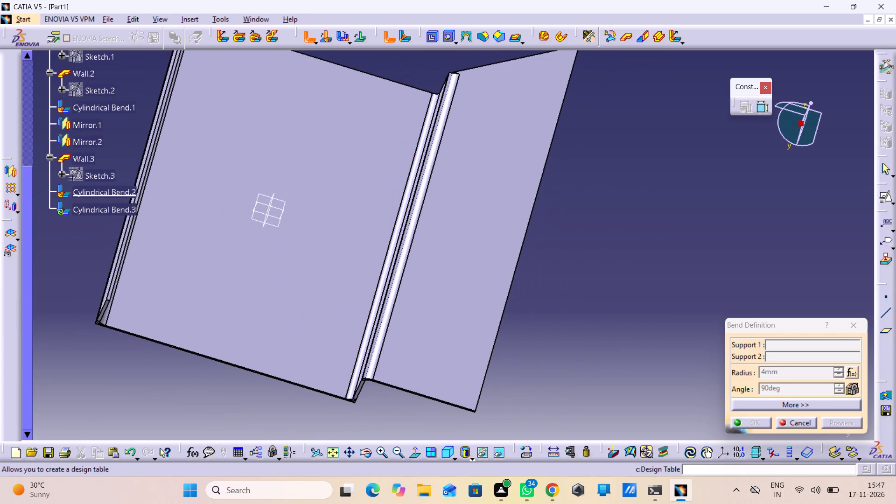
{"action": "middle_click_drag", "start_coordinate": [236, 420], "coordinate": [336, 337]}
{"action": "right_click_drag", "start_coordinate": [236, 411], "coordinate": [336, 337]}
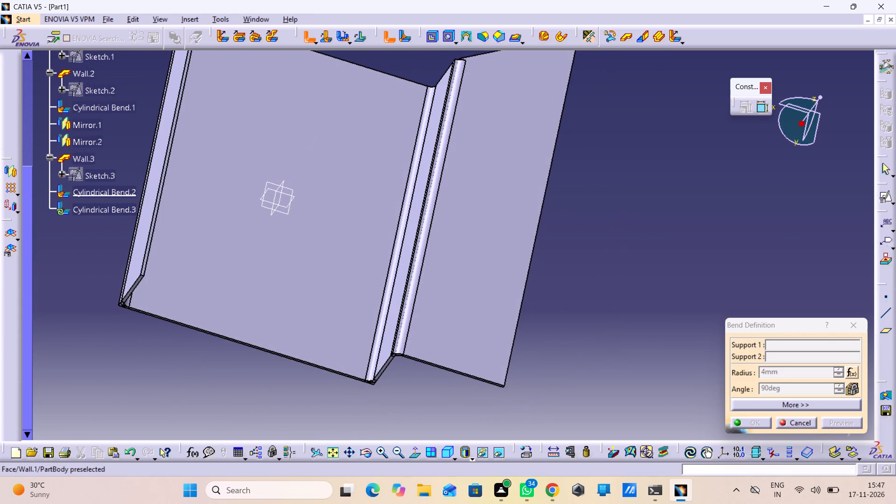
{"action": "left_click", "coordinate": [805, 425]}
{"action": "scroll", "coordinate": [264, 374], "scroll_direction": "down", "scroll_amount": 1}
{"action": "middle_click_drag", "start_coordinate": [266, 400], "coordinate": [391, 324]}
{"action": "right_click_drag", "start_coordinate": [266, 400], "coordinate": [391, 324]}
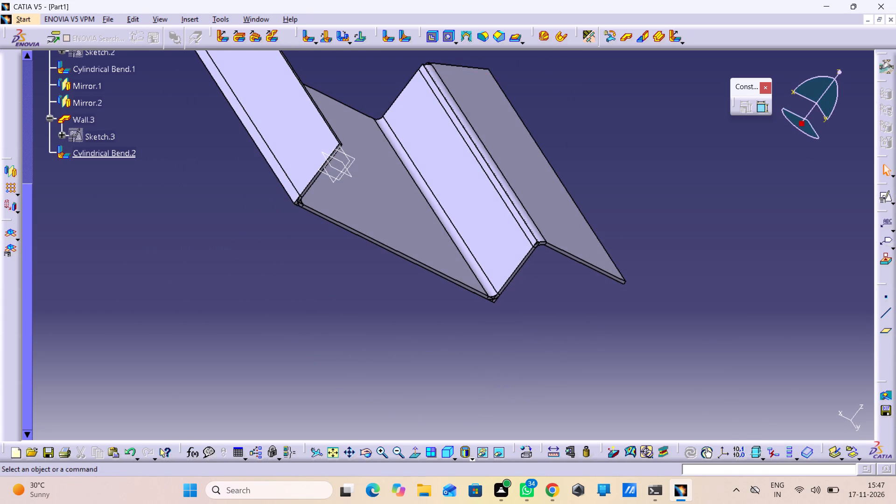
{"action": "middle_click_drag", "start_coordinate": [578, 349], "coordinate": [554, 264]}
{"action": "right_click_drag", "start_coordinate": [578, 349], "coordinate": [580, 343]}
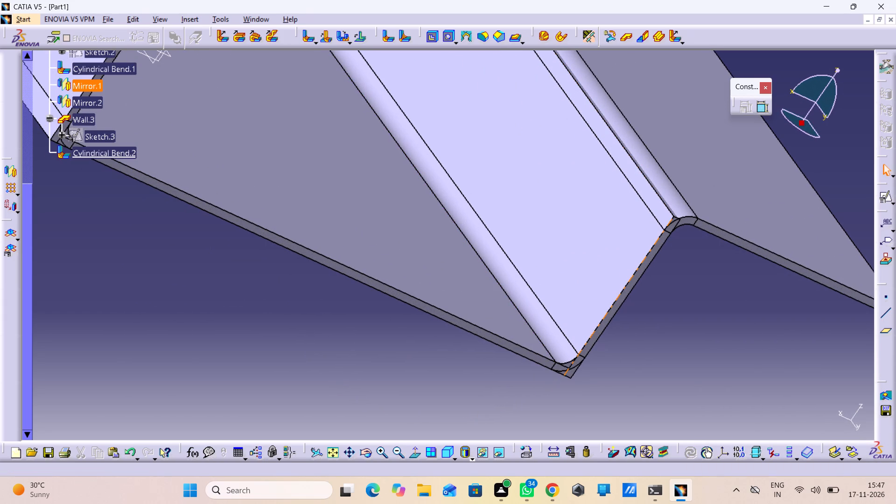
{"action": "middle_click_drag", "start_coordinate": [707, 297], "coordinate": [646, 321]}
{"action": "right_click_drag", "start_coordinate": [710, 295], "coordinate": [645, 321]}
{"action": "right_click_drag", "start_coordinate": [766, 224], "coordinate": [770, 224]}
{"action": "middle_click_drag", "start_coordinate": [770, 224], "coordinate": [753, 191]}
{"action": "right_click_drag", "start_coordinate": [770, 224], "coordinate": [753, 191]}
{"action": "left_click", "coordinate": [686, 388]}
{"action": "middle_click_drag", "start_coordinate": [726, 364], "coordinate": [733, 344]}
{"action": "right_click_drag", "start_coordinate": [733, 360], "coordinate": [733, 344]}
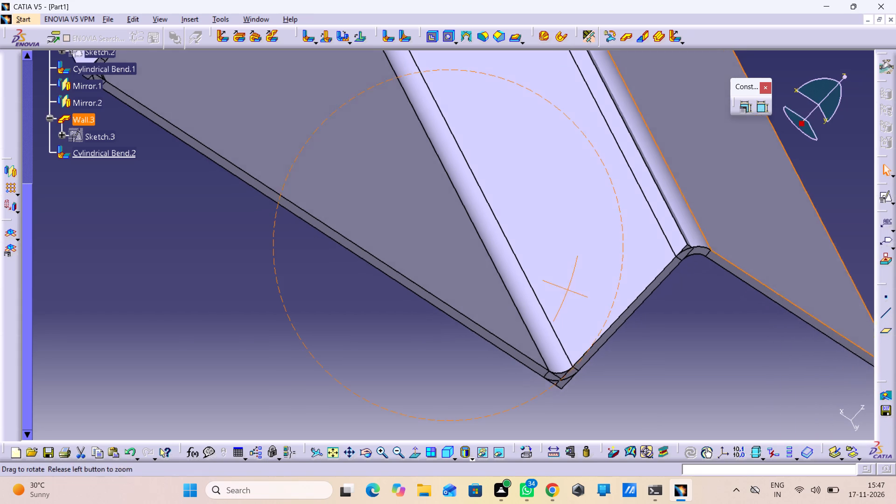
{"action": "middle_click_drag", "start_coordinate": [733, 344], "coordinate": [625, 280]}
{"action": "right_click_drag", "start_coordinate": [733, 344], "coordinate": [623, 280]}
{"action": "middle_click_drag", "start_coordinate": [250, 272], "coordinate": [250, 271]}
{"action": "right_click_drag", "start_coordinate": [250, 271], "coordinate": [231, 351]}
{"action": "middle_click_drag", "start_coordinate": [250, 271], "coordinate": [231, 351]}
{"action": "middle_click_drag", "start_coordinate": [298, 317], "coordinate": [312, 364]}
{"action": "right_click", "coordinate": [298, 317]}
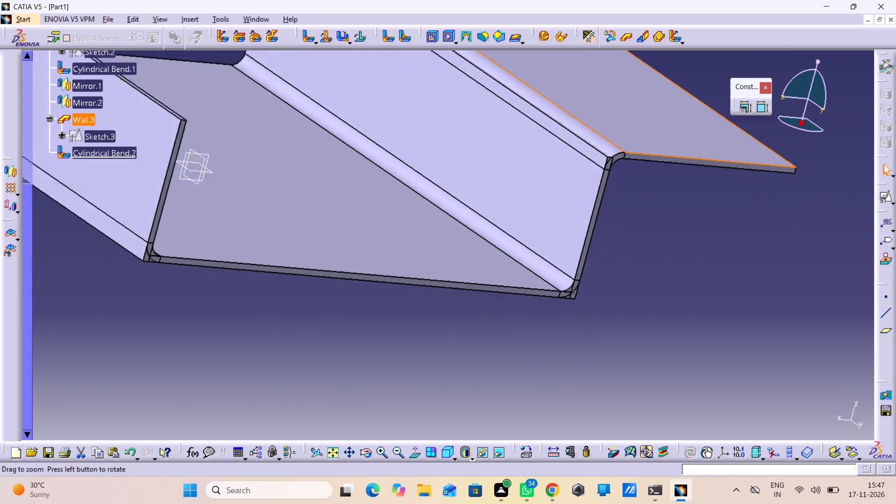
{"action": "middle_click_drag", "start_coordinate": [312, 364], "coordinate": [318, 378]}
{"action": "middle_click_drag", "start_coordinate": [382, 335], "coordinate": [363, 397]}
{"action": "middle_click_drag", "start_coordinate": [559, 333], "coordinate": [541, 321]}
{"action": "right_click_drag", "start_coordinate": [559, 333], "coordinate": [541, 321]}
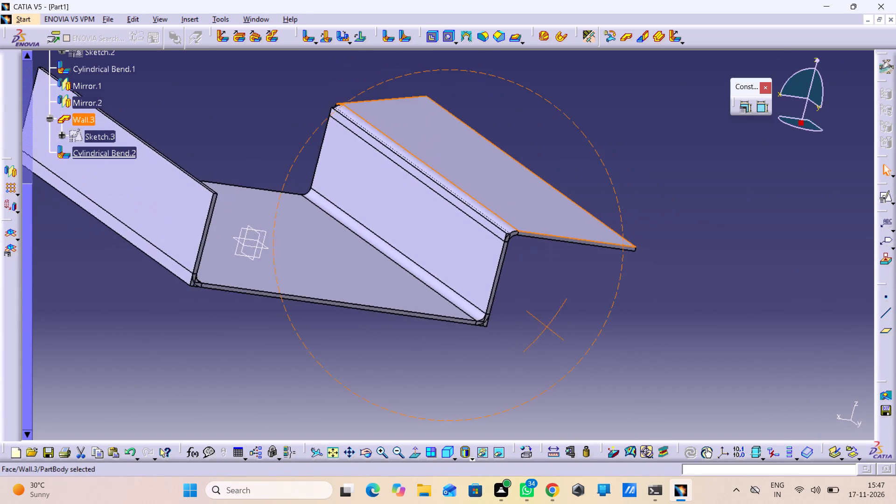
{"action": "right_click_drag", "start_coordinate": [541, 321], "coordinate": [479, 349]}
{"action": "middle_click_drag", "start_coordinate": [541, 321], "coordinate": [479, 349]}
{"action": "middle_click_drag", "start_coordinate": [474, 350], "coordinate": [471, 339]}
{"action": "right_click_drag", "start_coordinate": [474, 350], "coordinate": [471, 339]}
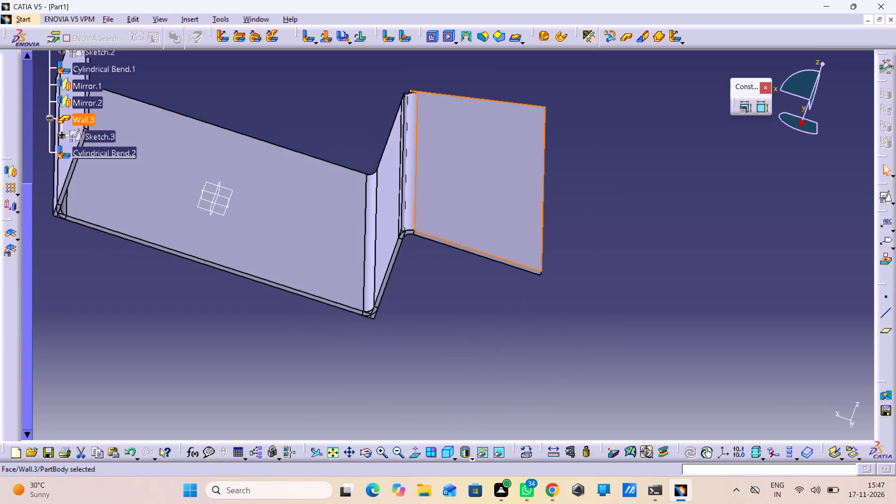
{"action": "left_click", "coordinate": [463, 338]}
{"action": "middle_click_drag", "start_coordinate": [438, 363], "coordinate": [438, 293]}
{"action": "right_click", "coordinate": [438, 363]}
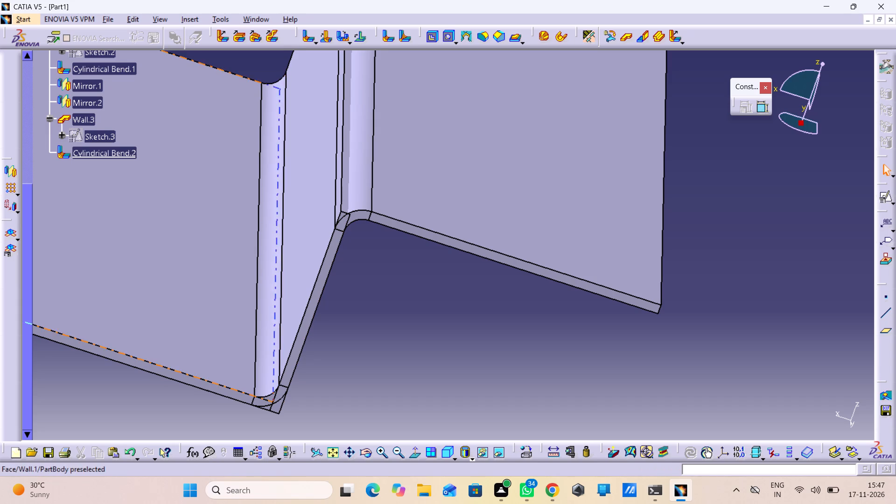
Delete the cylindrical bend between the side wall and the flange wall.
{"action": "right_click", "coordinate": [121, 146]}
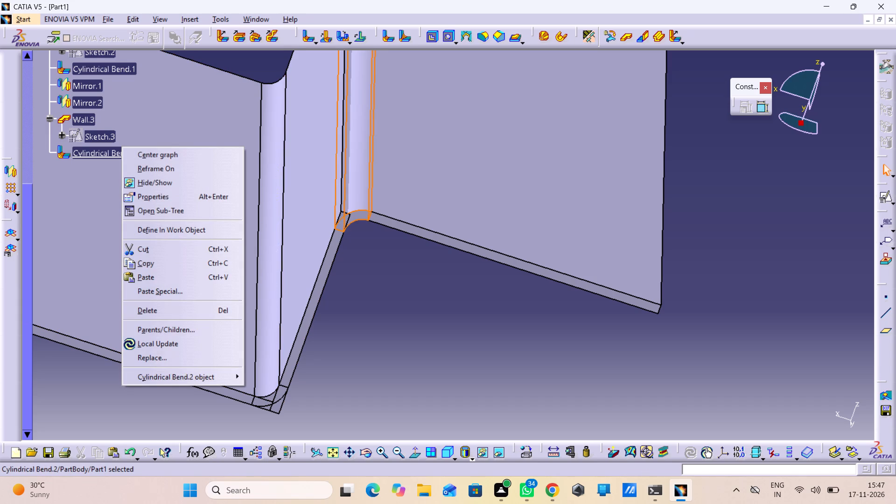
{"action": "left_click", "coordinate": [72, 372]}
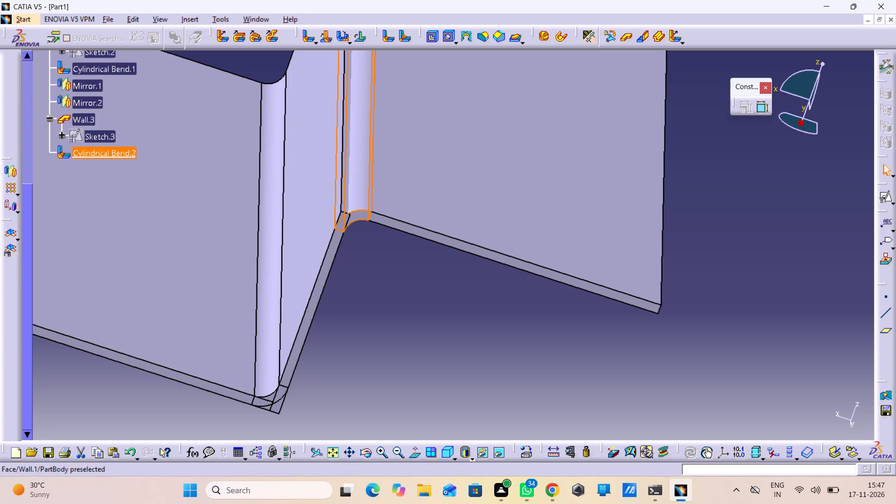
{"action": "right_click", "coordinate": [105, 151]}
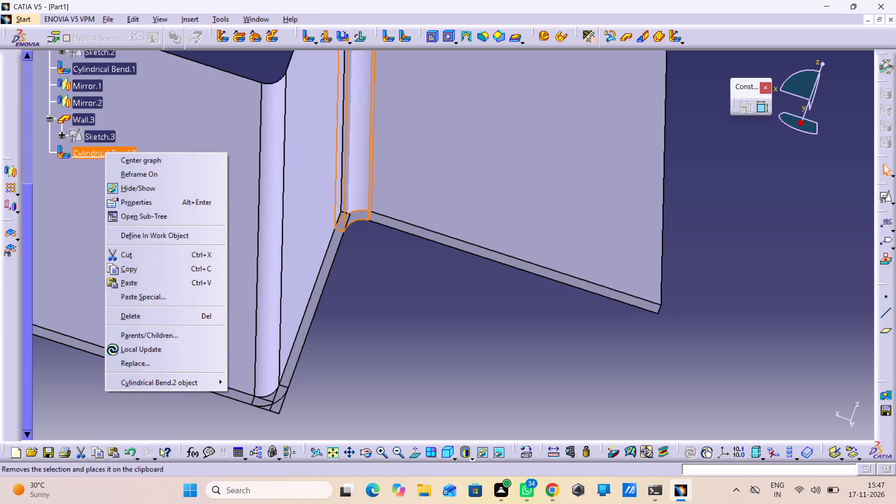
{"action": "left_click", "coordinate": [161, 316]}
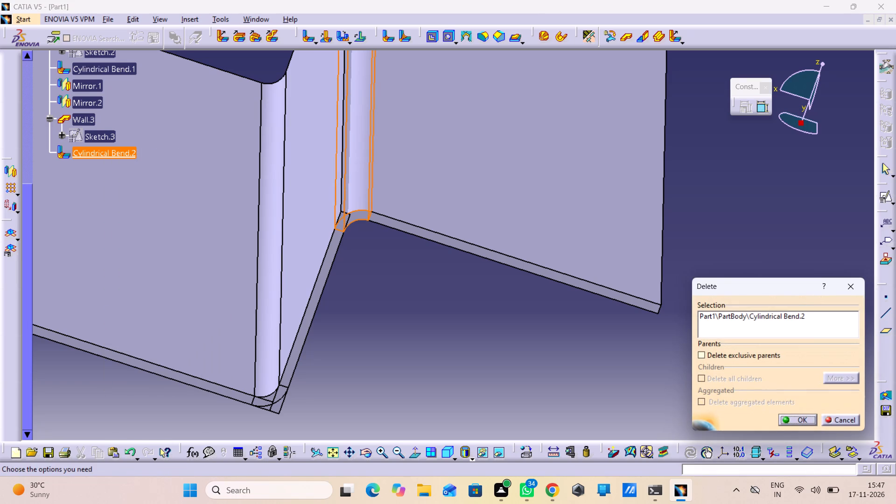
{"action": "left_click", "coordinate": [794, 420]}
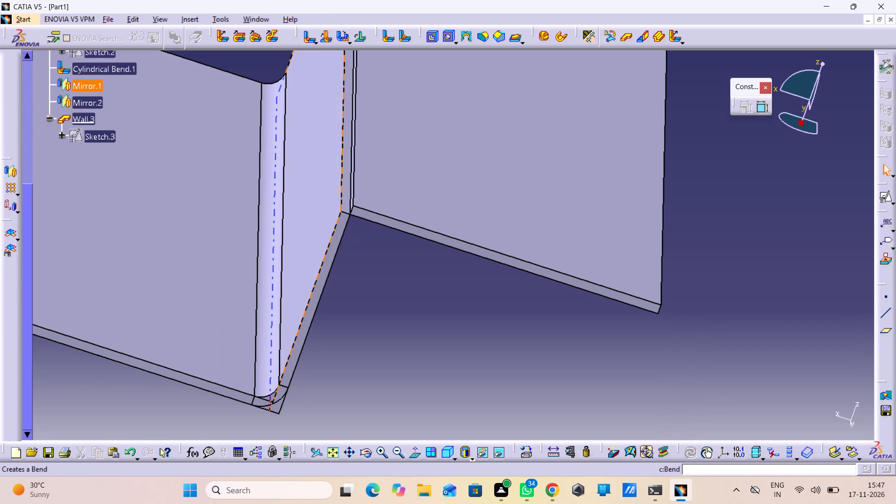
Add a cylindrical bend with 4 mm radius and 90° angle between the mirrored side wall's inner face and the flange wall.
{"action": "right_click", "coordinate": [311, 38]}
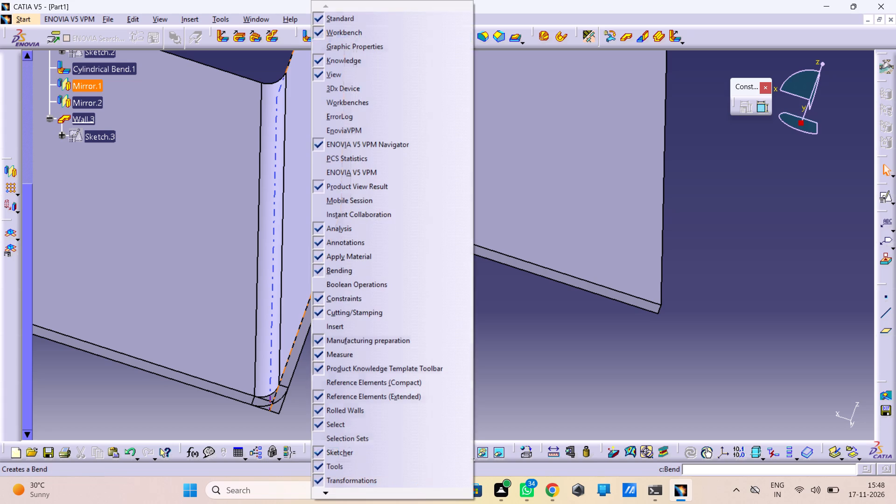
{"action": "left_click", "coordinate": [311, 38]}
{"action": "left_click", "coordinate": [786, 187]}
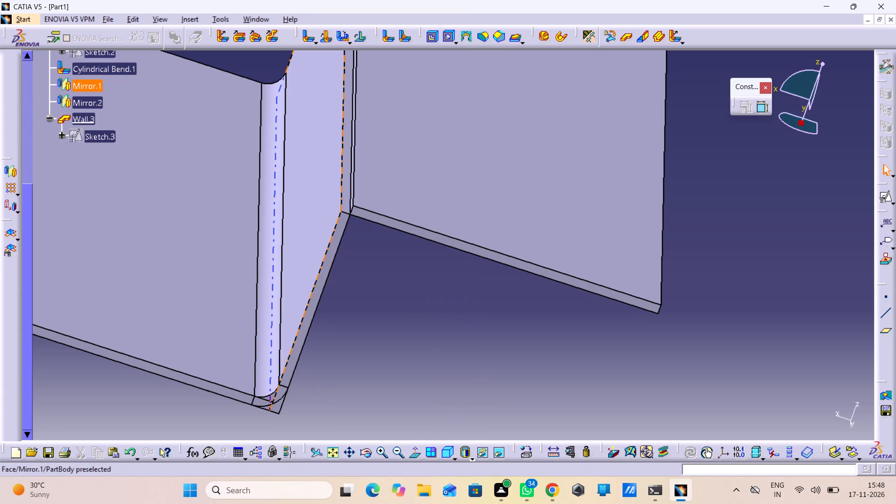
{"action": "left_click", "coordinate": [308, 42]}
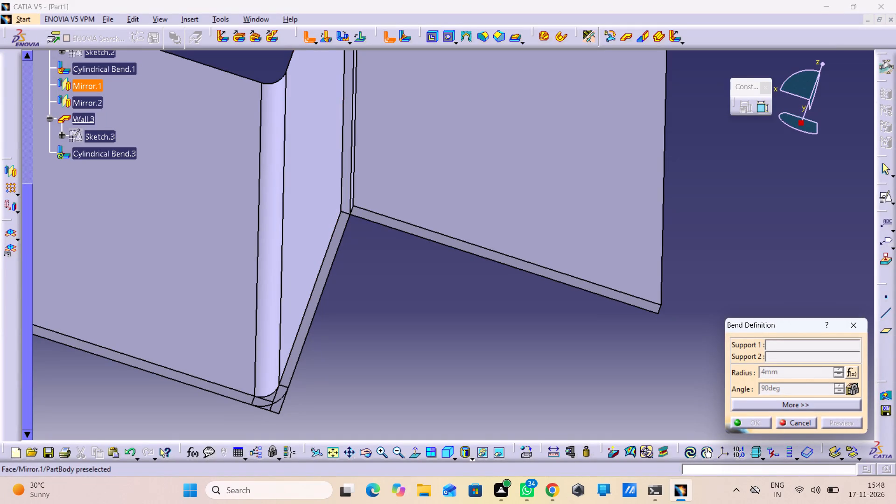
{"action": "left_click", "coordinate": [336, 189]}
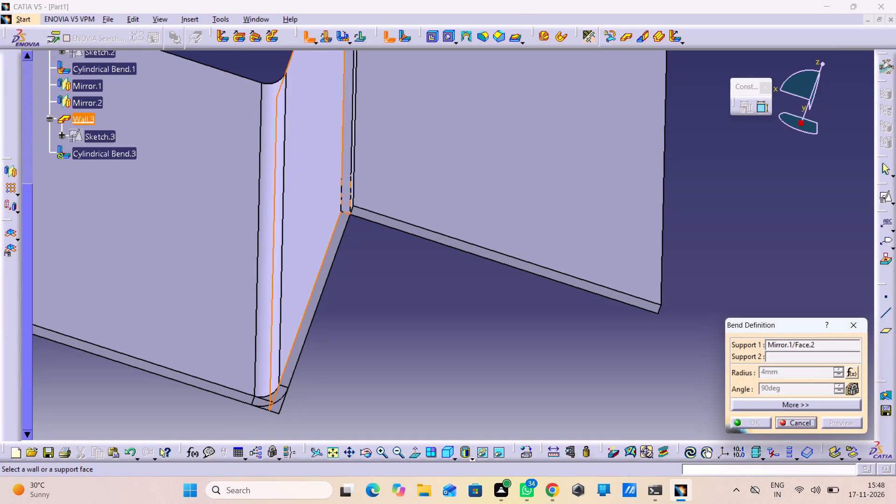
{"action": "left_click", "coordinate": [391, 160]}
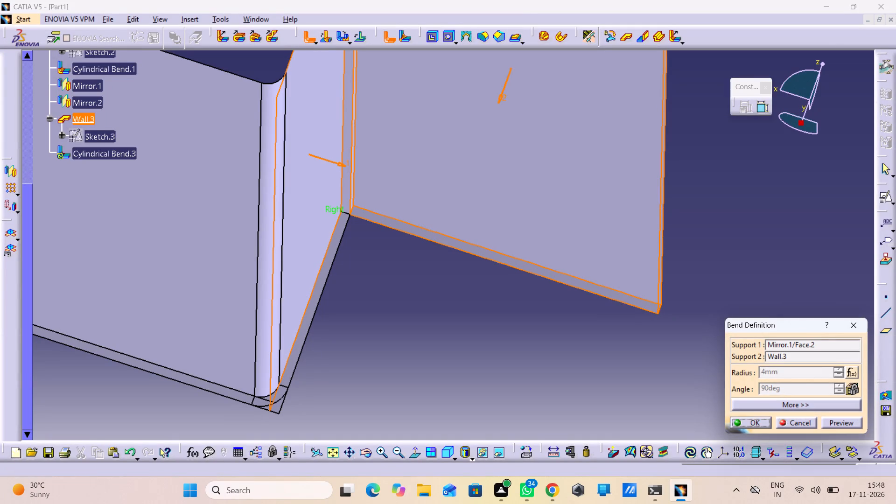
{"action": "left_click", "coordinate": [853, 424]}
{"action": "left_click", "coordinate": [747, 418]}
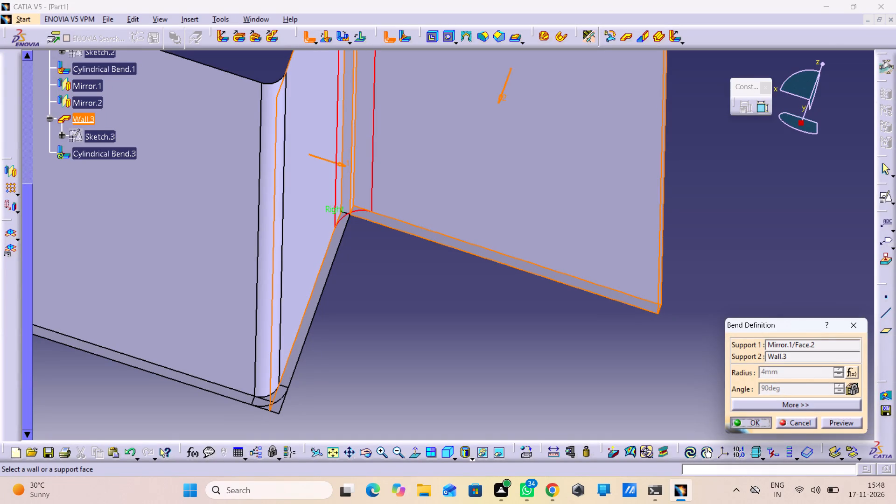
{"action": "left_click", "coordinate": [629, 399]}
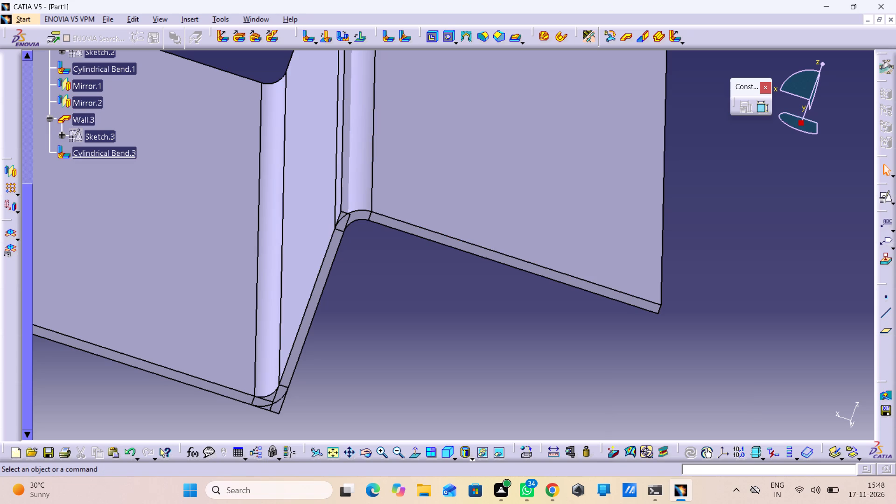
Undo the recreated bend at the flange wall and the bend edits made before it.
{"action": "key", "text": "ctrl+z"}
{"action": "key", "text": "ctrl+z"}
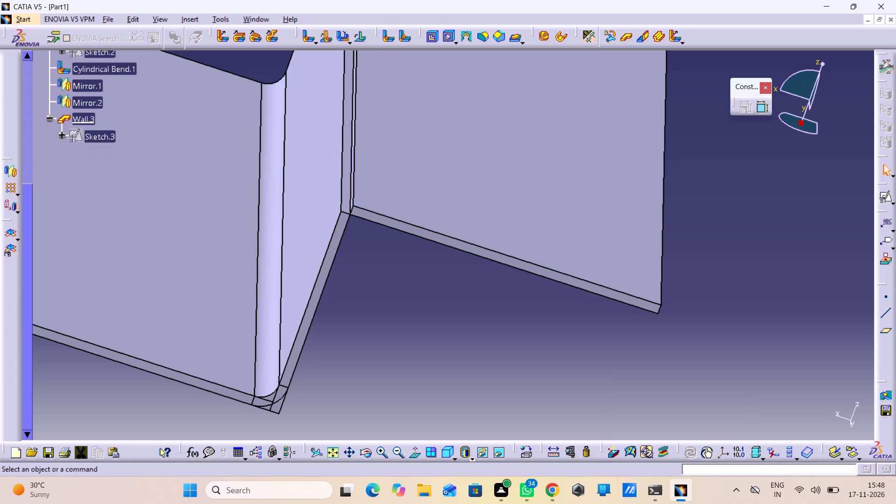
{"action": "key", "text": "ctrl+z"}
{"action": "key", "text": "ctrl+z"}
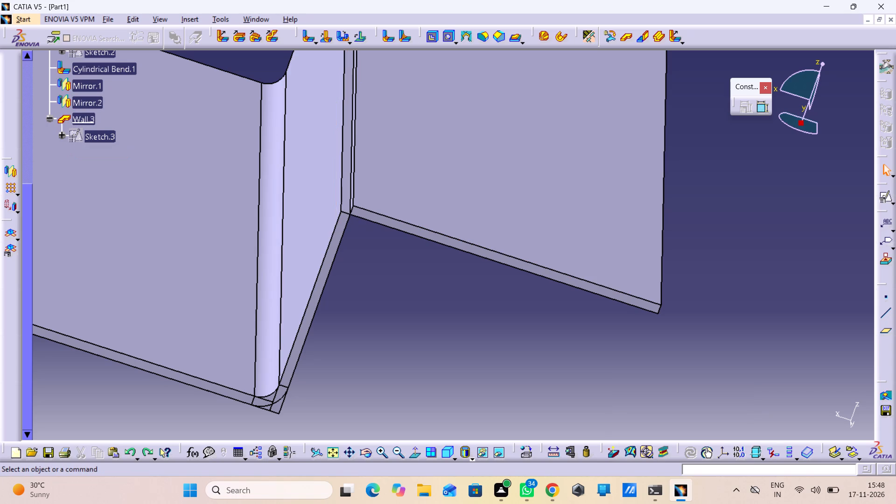
Preview a cylindrical bend with 4 mm radius and 90° angle between the slanted-end flange wall and the adjoining side wall.
{"action": "left_click", "coordinate": [304, 38]}
{"action": "middle_click_drag", "start_coordinate": [379, 249], "coordinate": [379, 252]}
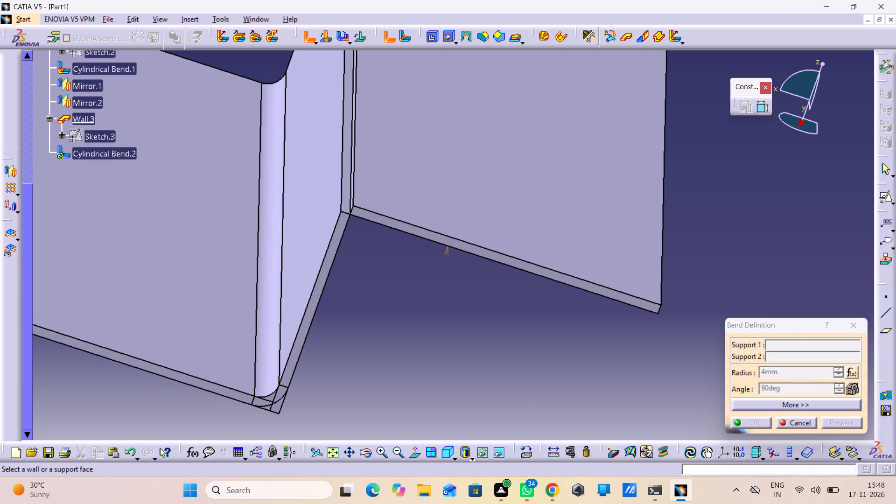
{"action": "middle_click_drag", "start_coordinate": [379, 252], "coordinate": [368, 170]}
{"action": "right_click_drag", "start_coordinate": [379, 252], "coordinate": [368, 168]}
{"action": "left_click", "coordinate": [477, 57]}
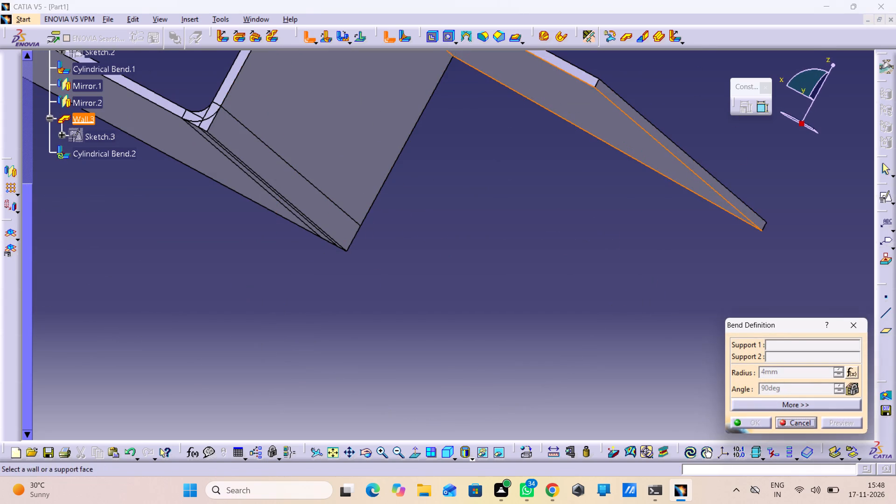
{"action": "left_click", "coordinate": [370, 115]}
{"action": "middle_click_drag", "start_coordinate": [237, 153], "coordinate": [252, 213]}
{"action": "right_click_drag", "start_coordinate": [236, 153], "coordinate": [252, 213]}
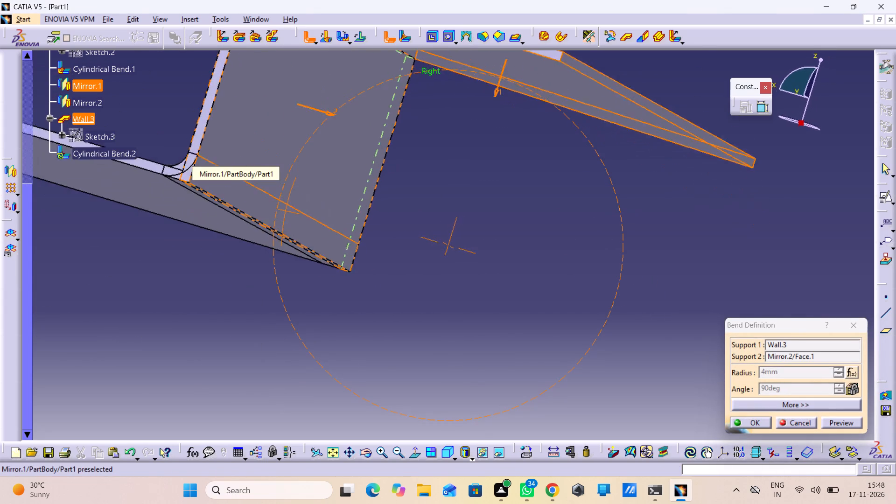
{"action": "right_click_drag", "start_coordinate": [252, 213], "coordinate": [295, 285]}
{"action": "middle_click_drag", "start_coordinate": [252, 213], "coordinate": [294, 284]}
{"action": "middle_click_drag", "start_coordinate": [328, 200], "coordinate": [318, 242]}
{"action": "right_click_drag", "start_coordinate": [328, 200], "coordinate": [318, 242]}
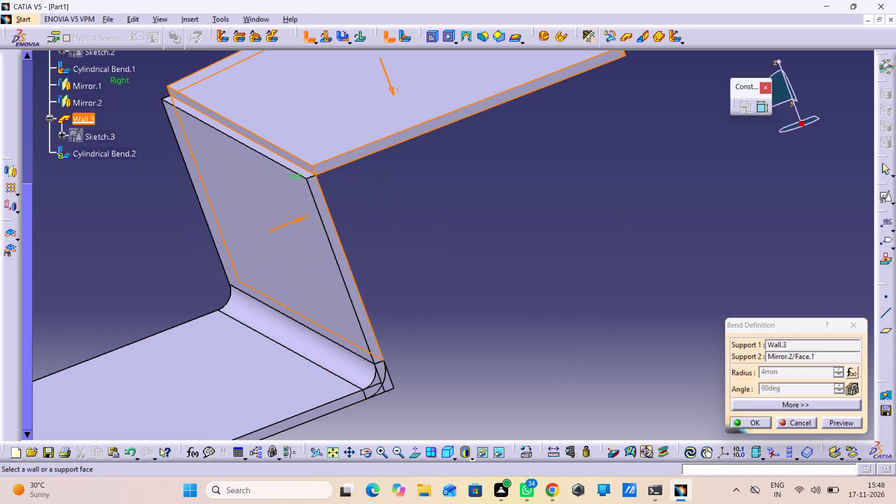
{"action": "left_click", "coordinate": [840, 423]}
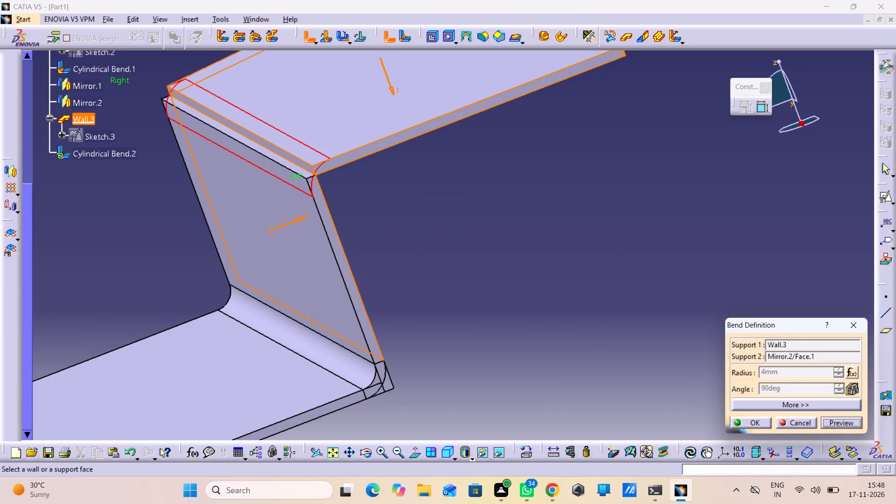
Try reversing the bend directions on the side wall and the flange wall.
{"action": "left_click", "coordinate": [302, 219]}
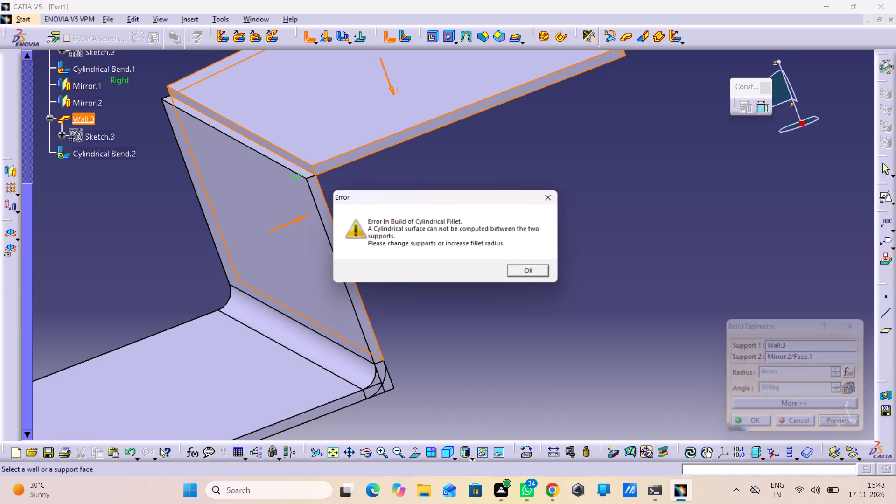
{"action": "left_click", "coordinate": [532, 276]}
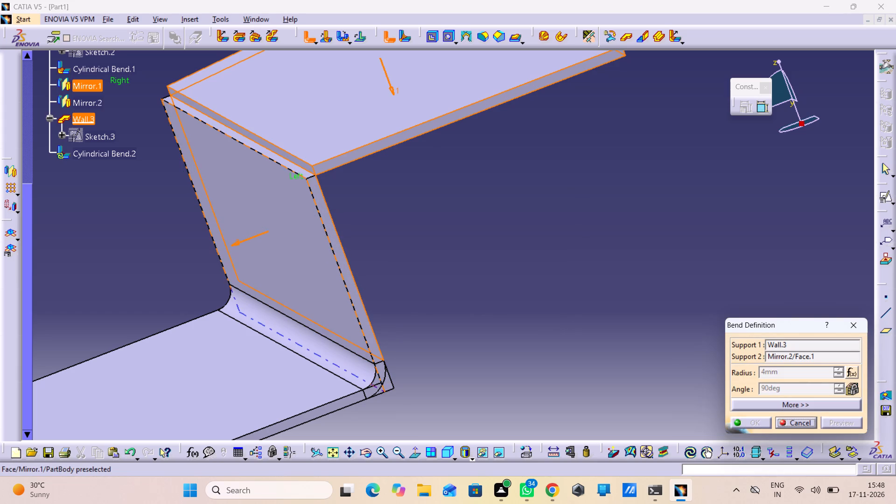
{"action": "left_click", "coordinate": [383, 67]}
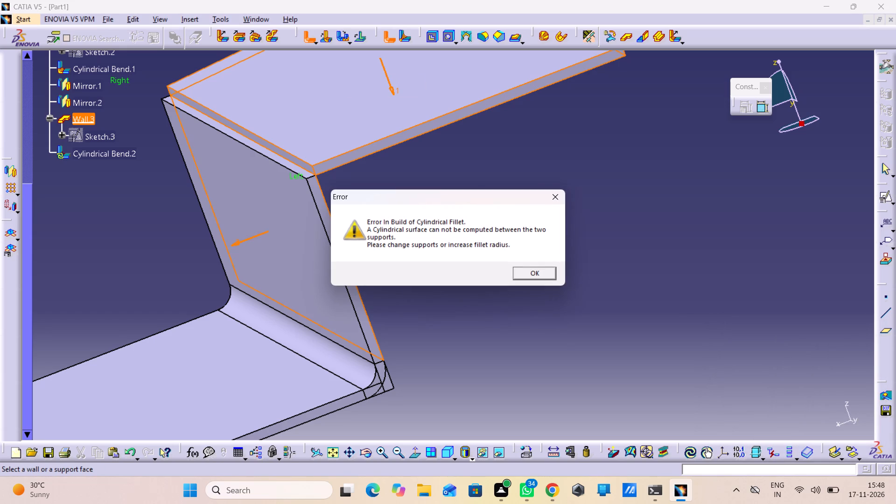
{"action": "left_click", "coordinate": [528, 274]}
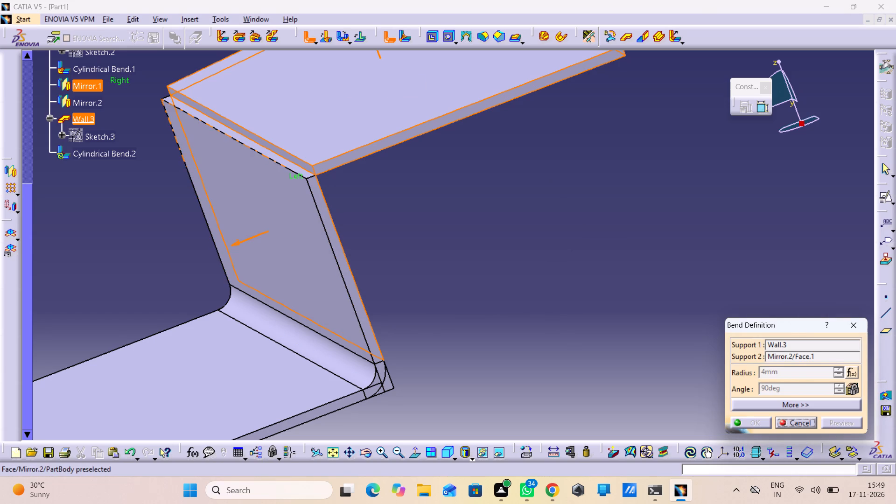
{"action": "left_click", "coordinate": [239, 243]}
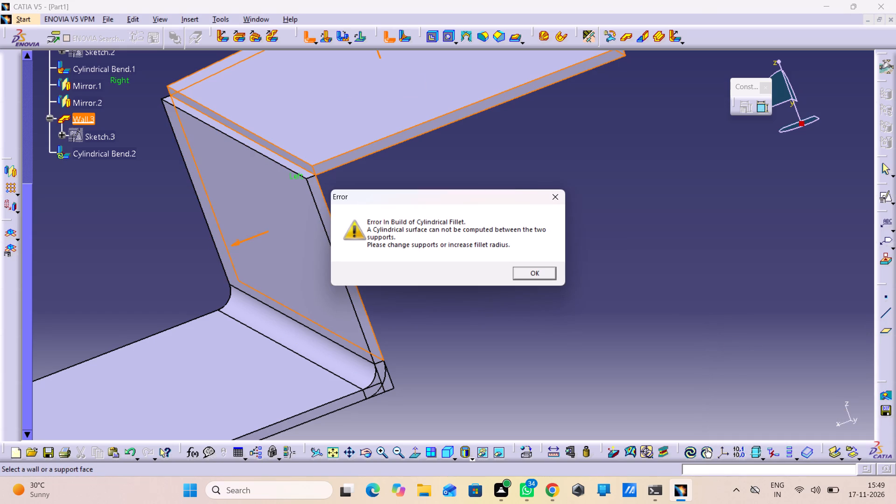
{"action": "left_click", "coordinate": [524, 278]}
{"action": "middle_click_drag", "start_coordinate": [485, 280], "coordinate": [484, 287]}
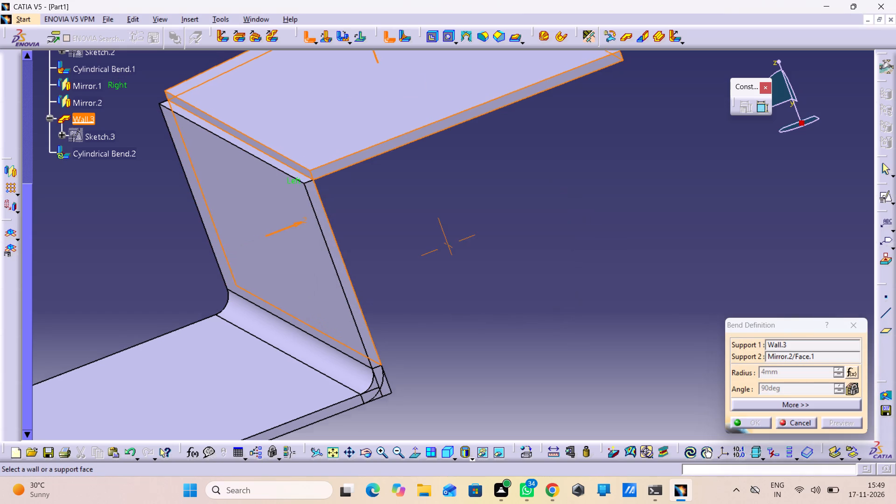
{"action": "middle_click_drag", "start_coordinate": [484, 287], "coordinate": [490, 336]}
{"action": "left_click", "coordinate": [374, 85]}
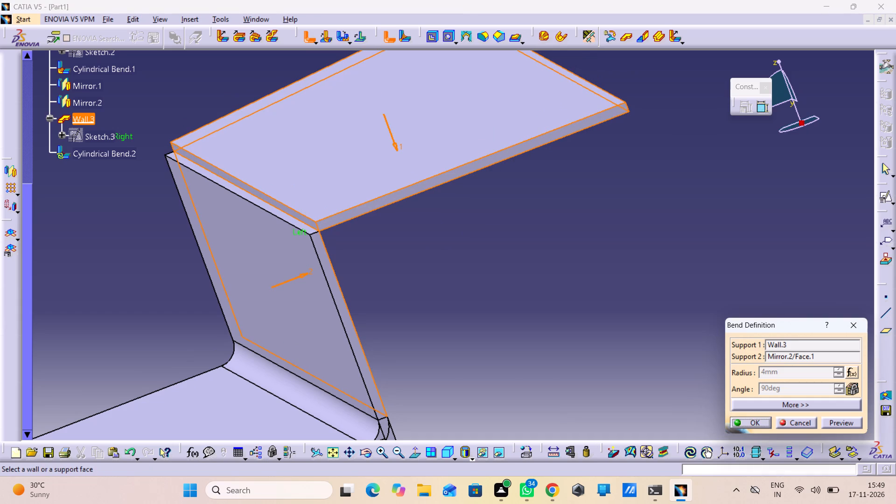
Create the 4 mm, 90° cylindrical bend between the flange wall and the side wall.
{"action": "left_click_drag", "start_coordinate": [840, 423], "coordinate": [835, 428]}
{"action": "left_click", "coordinate": [742, 425]}
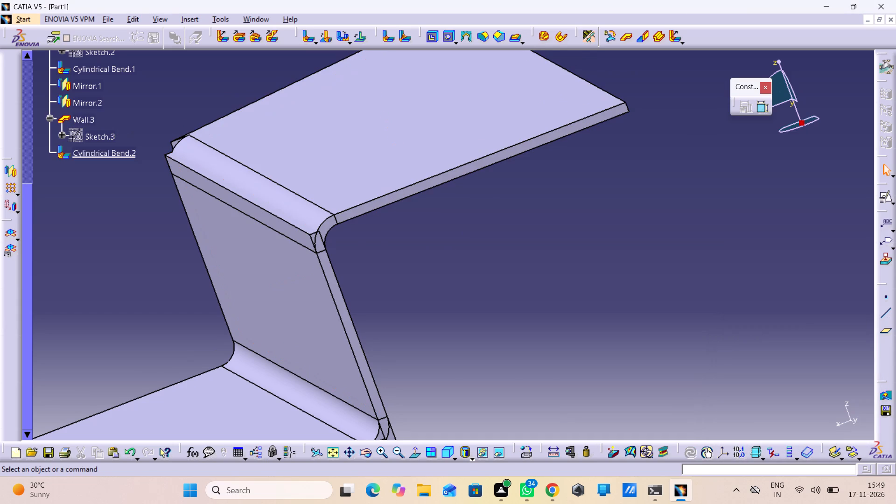
Examine the new flange bend and the whole channel from above, below and both sides.
{"action": "left_click", "coordinate": [592, 405]}
{"action": "middle_click_drag", "start_coordinate": [576, 303], "coordinate": [578, 368]}
{"action": "right_click", "coordinate": [576, 303]}
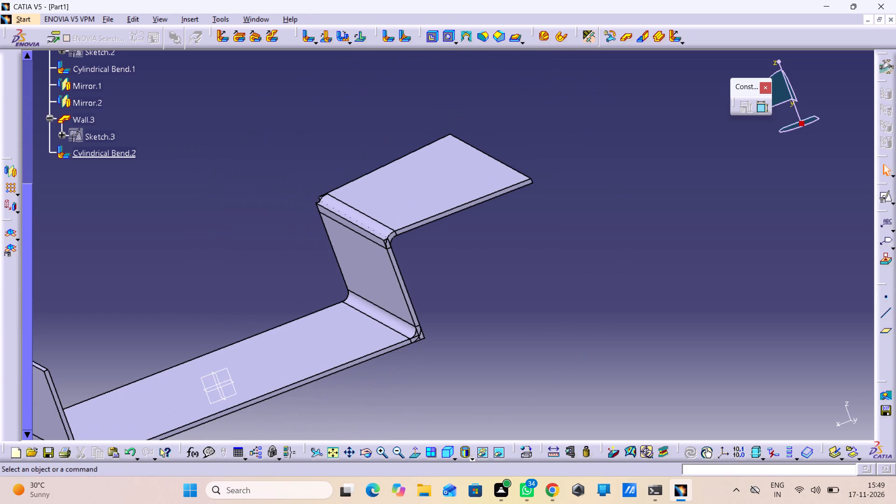
{"action": "middle_click_drag", "start_coordinate": [529, 361], "coordinate": [523, 415]}
{"action": "right_click", "coordinate": [529, 361]}
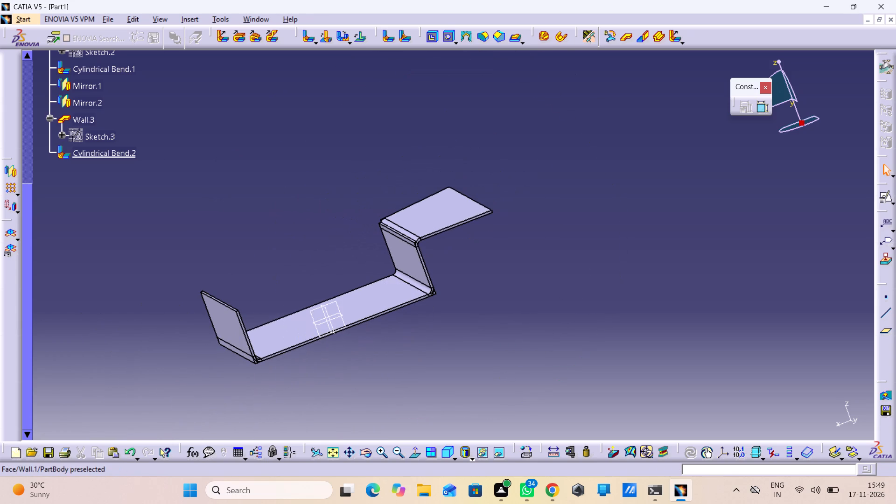
{"action": "middle_click_drag", "start_coordinate": [270, 245], "coordinate": [341, 331]}
{"action": "right_click_drag", "start_coordinate": [270, 245], "coordinate": [341, 331]}
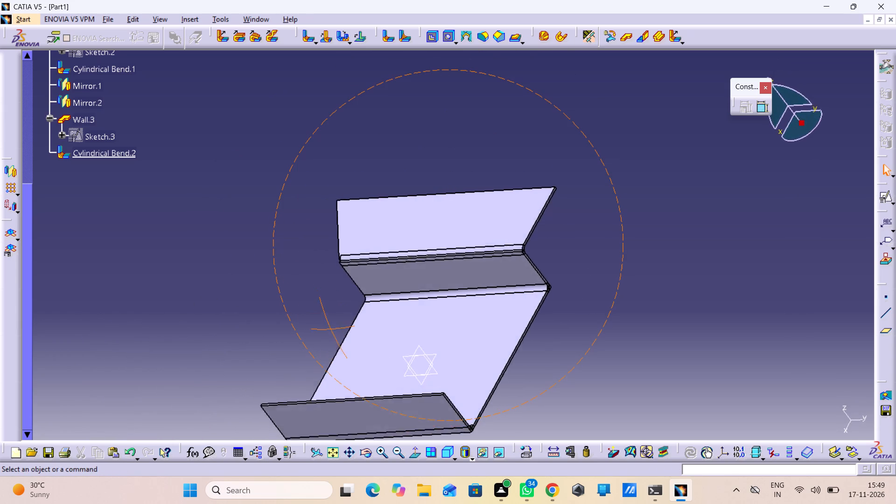
{"action": "middle_click_drag", "start_coordinate": [341, 331], "coordinate": [418, 353]}
{"action": "right_click_drag", "start_coordinate": [341, 331], "coordinate": [418, 353]}
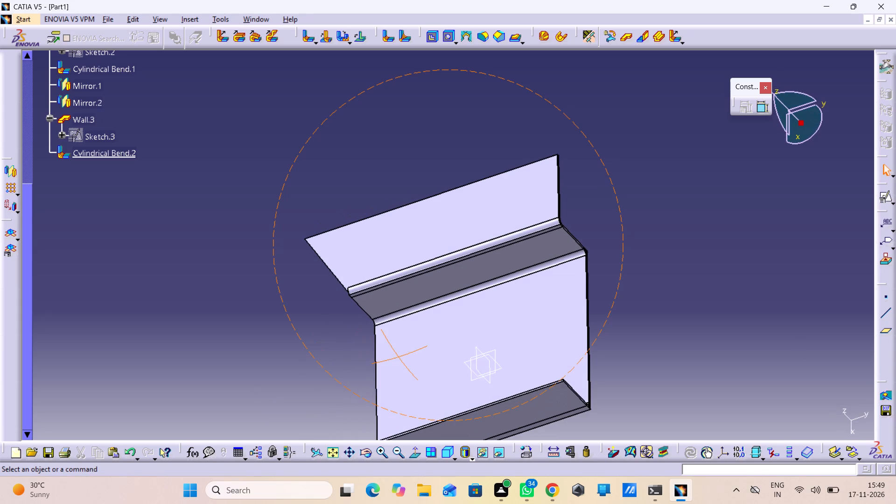
{"action": "middle_click_drag", "start_coordinate": [418, 353], "coordinate": [394, 365]}
{"action": "right_click_drag", "start_coordinate": [418, 353], "coordinate": [341, 392]}
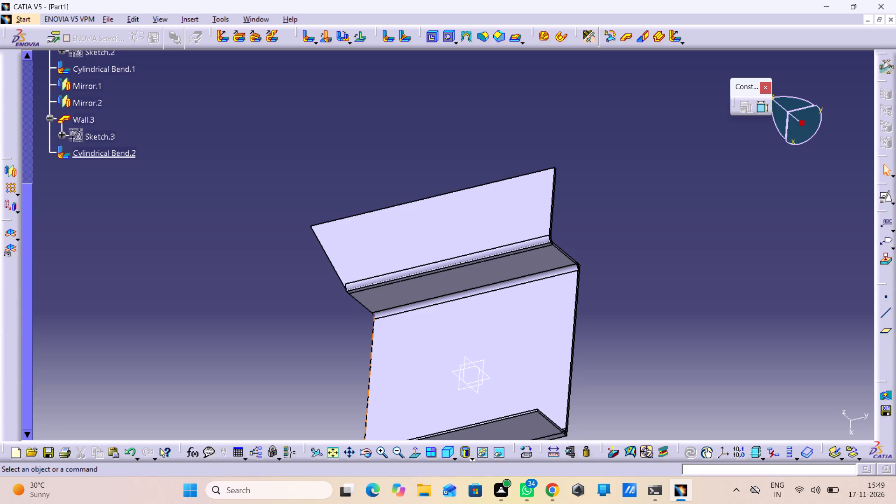
{"action": "middle_click_drag", "start_coordinate": [686, 316], "coordinate": [578, 194]}
{"action": "right_click_drag", "start_coordinate": [686, 316], "coordinate": [578, 194]}
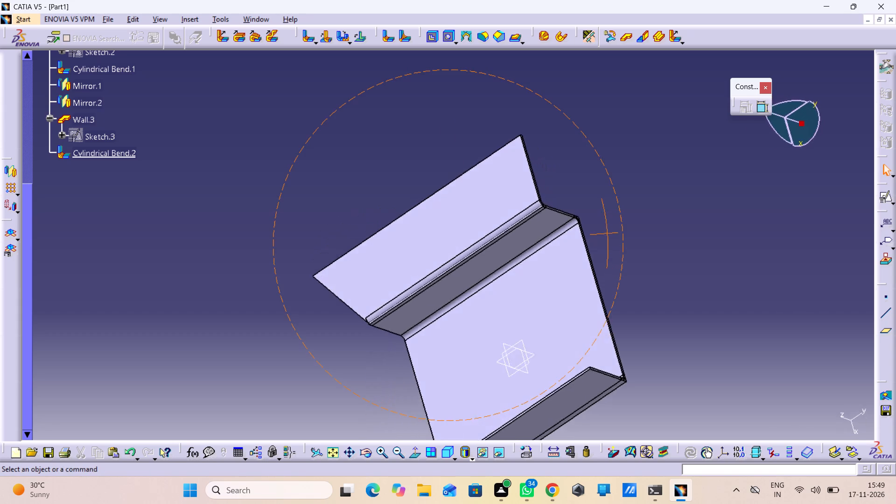
{"action": "middle_click_drag", "start_coordinate": [578, 194], "coordinate": [511, 164]}
{"action": "right_click_drag", "start_coordinate": [578, 194], "coordinate": [511, 164]}
{"action": "middle_click_drag", "start_coordinate": [520, 171], "coordinate": [259, 232]}
{"action": "right_click_drag", "start_coordinate": [494, 171], "coordinate": [259, 232]}
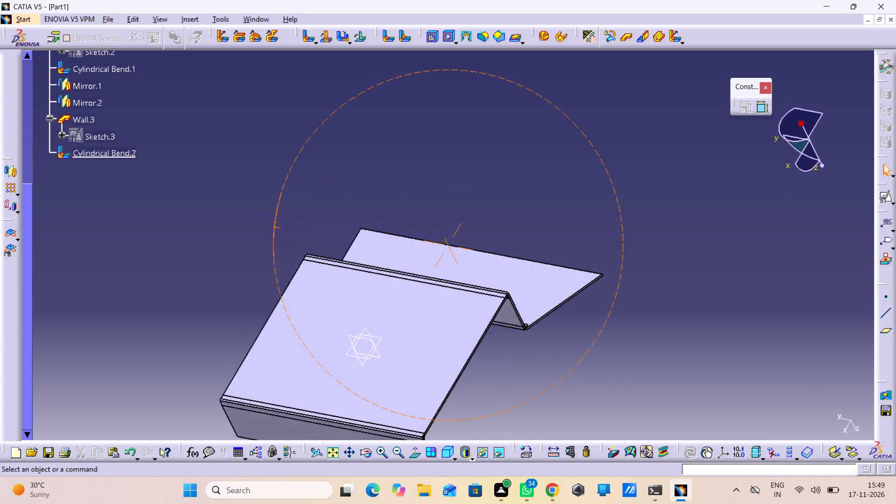
{"action": "right_click_drag", "start_coordinate": [259, 232], "coordinate": [91, 261]}
{"action": "middle_click_drag", "start_coordinate": [259, 232], "coordinate": [90, 261]}
{"action": "middle_click_drag", "start_coordinate": [583, 369], "coordinate": [455, 285]}
{"action": "right_click_drag", "start_coordinate": [583, 369], "coordinate": [455, 285]}
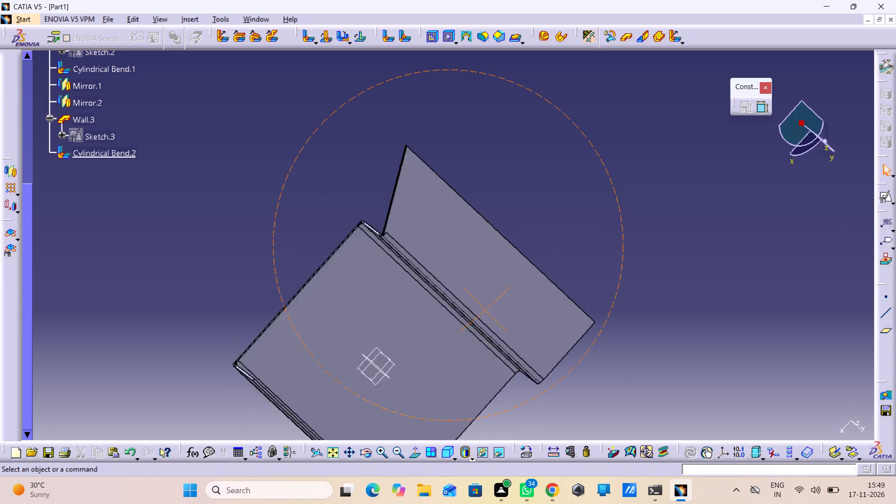
{"action": "right_click_drag", "start_coordinate": [455, 285], "coordinate": [461, 140]}
{"action": "middle_click_drag", "start_coordinate": [455, 285], "coordinate": [461, 140]}
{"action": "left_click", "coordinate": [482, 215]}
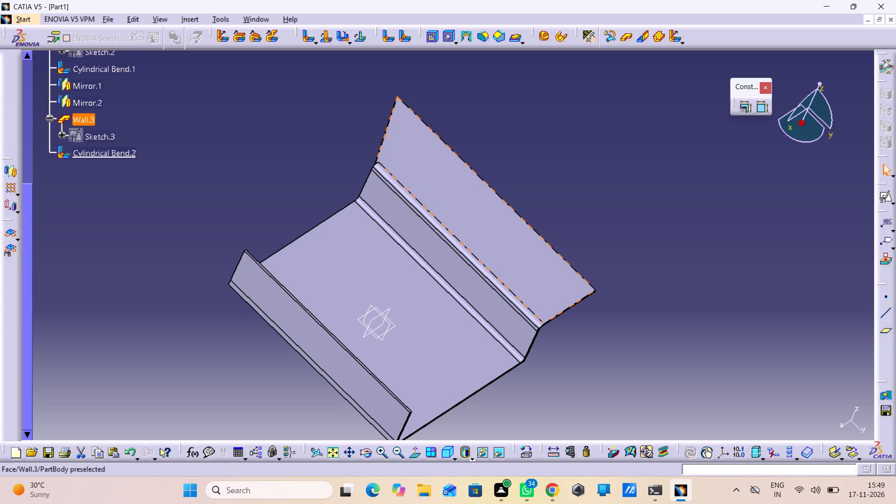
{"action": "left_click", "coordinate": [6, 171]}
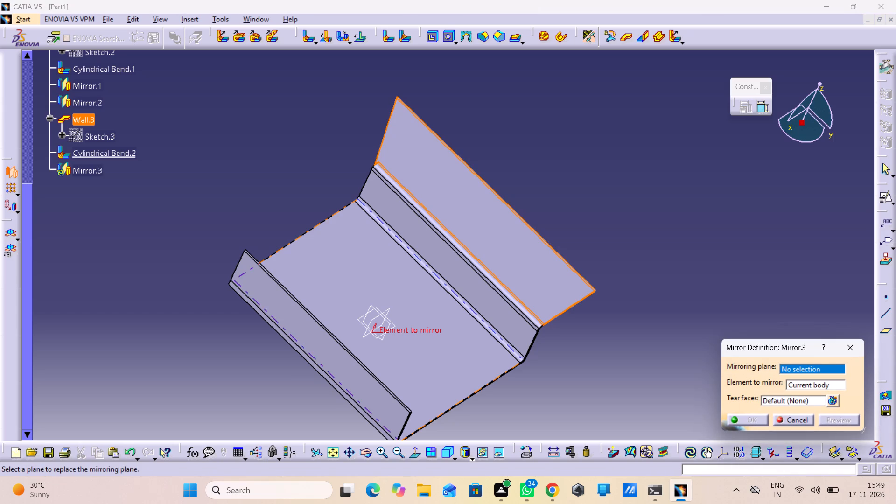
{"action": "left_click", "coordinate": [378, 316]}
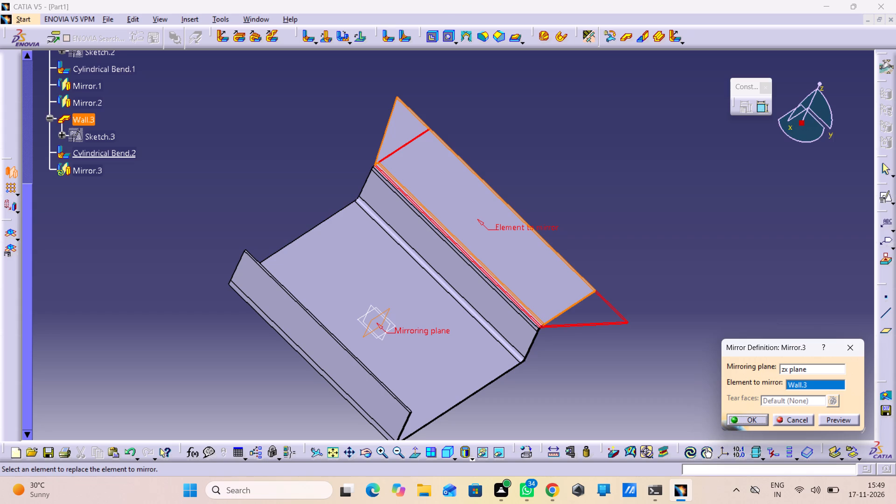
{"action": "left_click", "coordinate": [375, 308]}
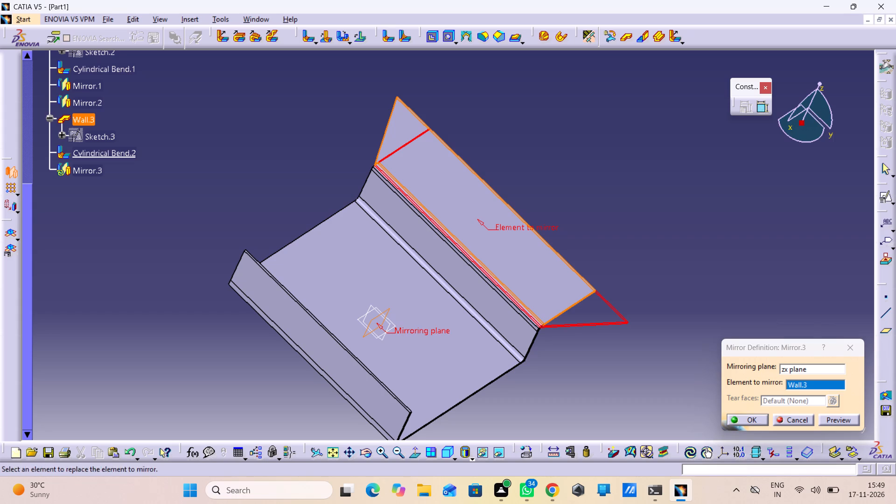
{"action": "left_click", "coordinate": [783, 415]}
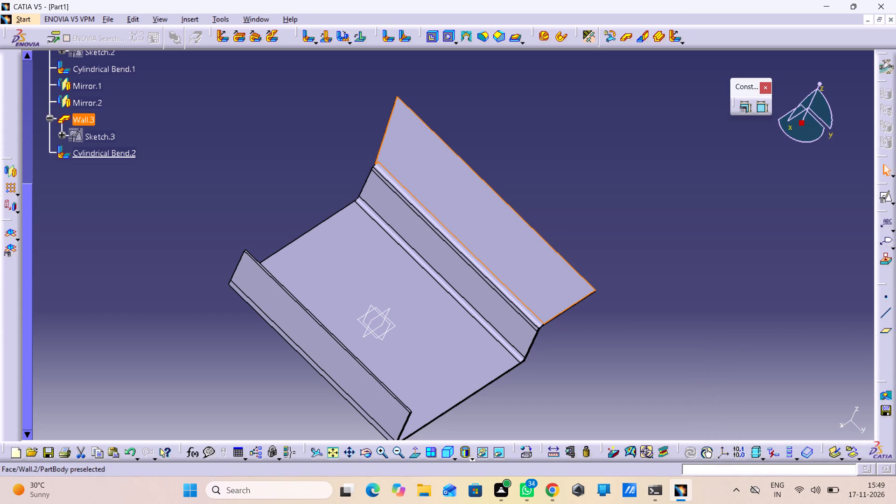
Mirror the slanted-end flange wall about the yz plane onto the opposite side wall.
{"action": "left_click", "coordinate": [0, 157]}
{"action": "left_click", "coordinate": [7, 170]}
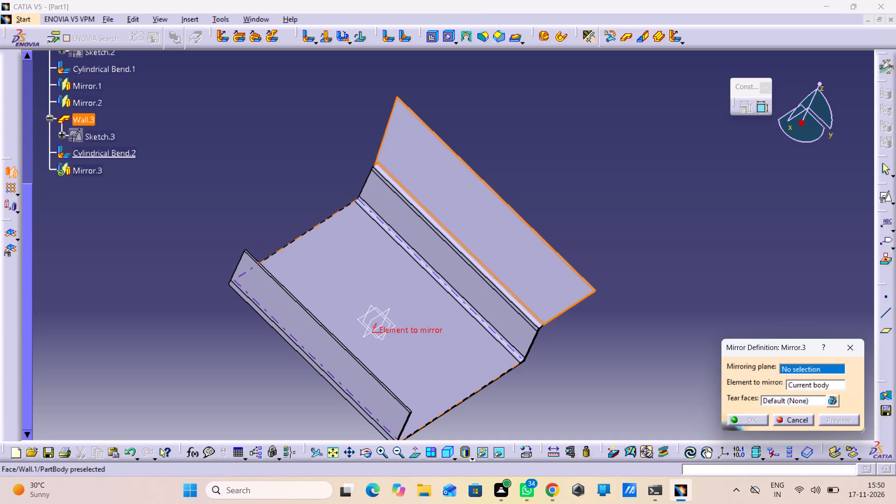
{"action": "left_click", "coordinate": [378, 339]}
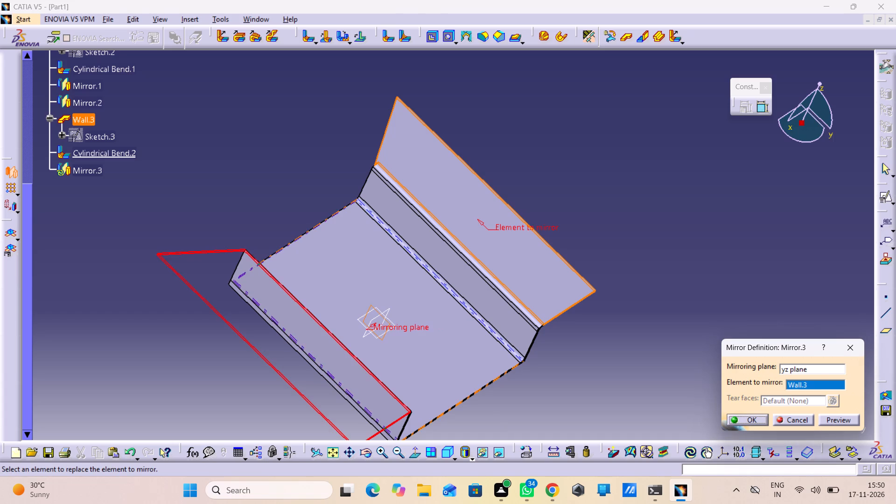
{"action": "left_click", "coordinate": [826, 417]}
{"action": "middle_click_drag", "start_coordinate": [531, 365], "coordinate": [466, 261]}
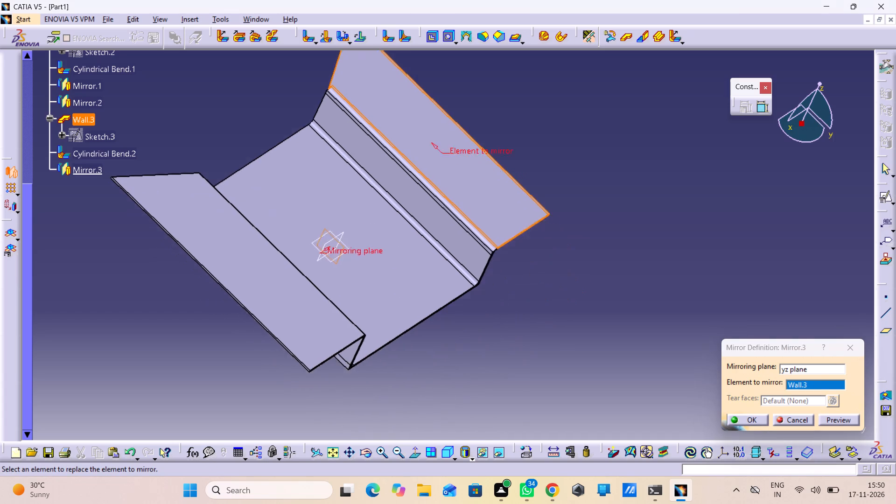
{"action": "middle_click_drag", "start_coordinate": [466, 261], "coordinate": [452, 246]}
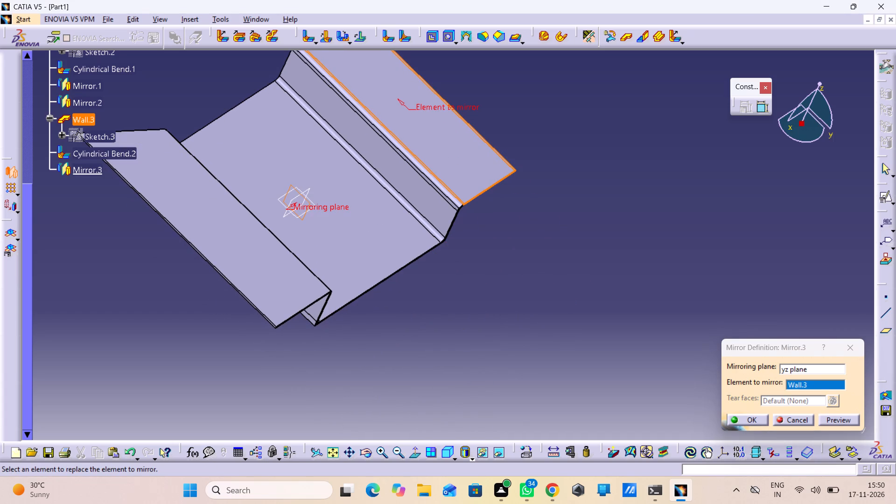
{"action": "left_click", "coordinate": [753, 420]}
{"action": "left_click", "coordinate": [574, 388]}
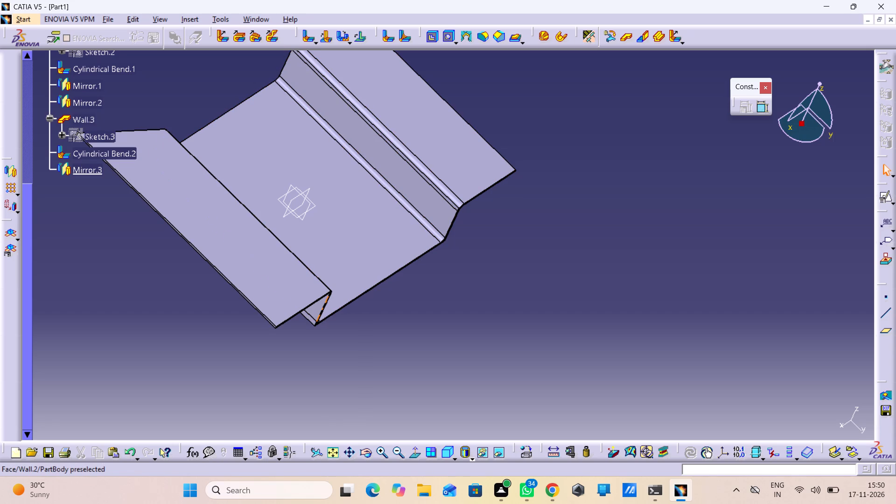
Examine the mirrored flange and its side wall, identifying the features and sketch that make up that side of the channel.
{"action": "middle_click_drag", "start_coordinate": [227, 281], "coordinate": [240, 259]}
{"action": "right_click_drag", "start_coordinate": [227, 281], "coordinate": [240, 259]}
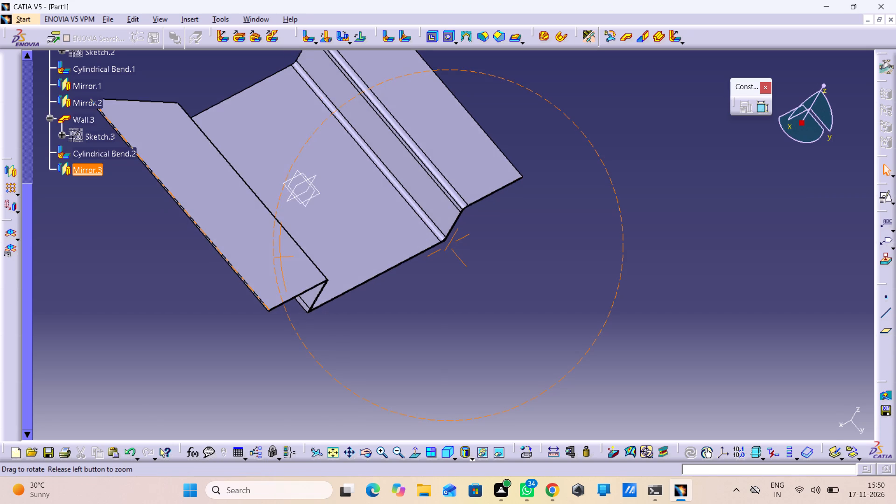
{"action": "right_click_drag", "start_coordinate": [240, 259], "coordinate": [324, 225]}
{"action": "middle_click_drag", "start_coordinate": [240, 259], "coordinate": [324, 225]}
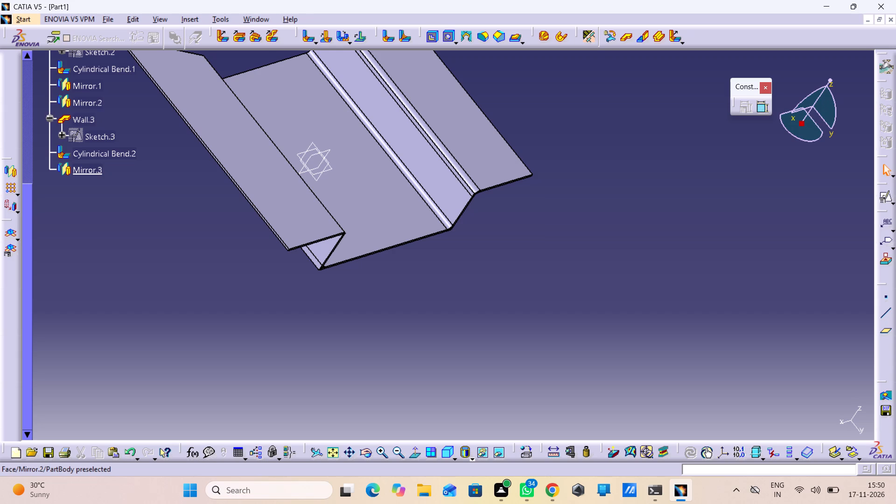
{"action": "left_click", "coordinate": [318, 254]}
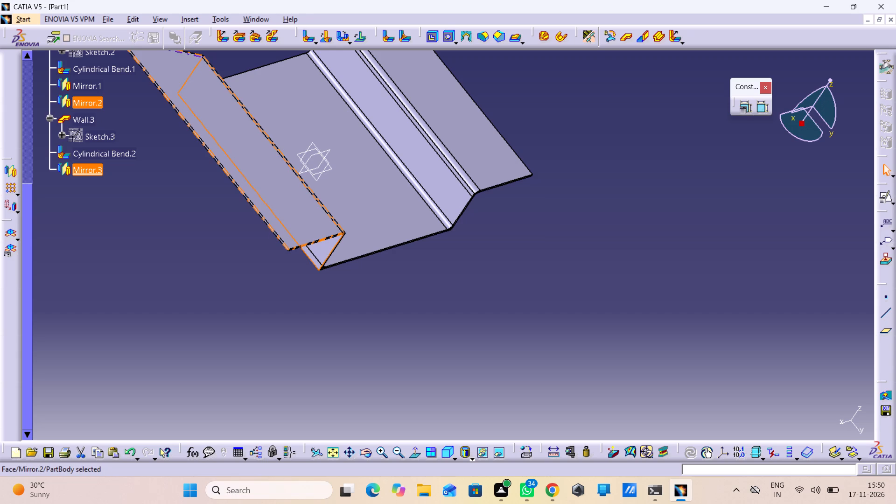
{"action": "middle_click_drag", "start_coordinate": [75, 114], "coordinate": [87, 135]}
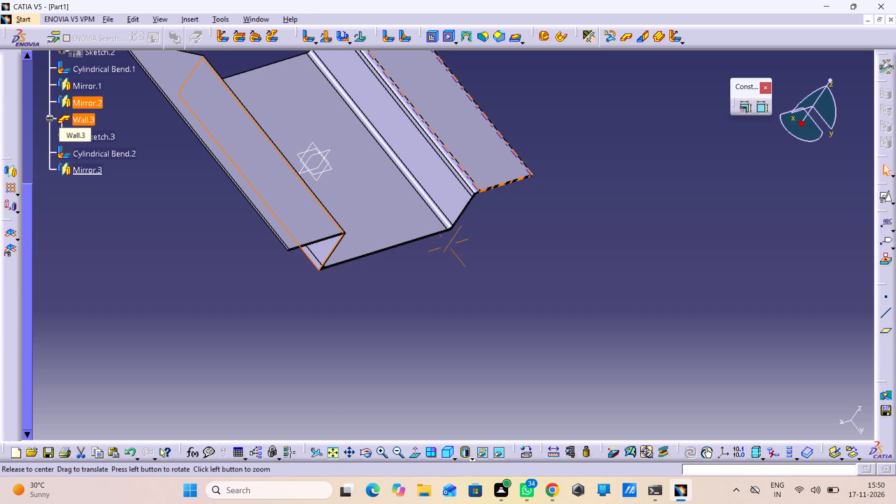
{"action": "middle_click_drag", "start_coordinate": [87, 135], "coordinate": [124, 206]}
{"action": "scroll", "coordinate": [102, 162], "scroll_direction": "up", "scroll_amount": 1}
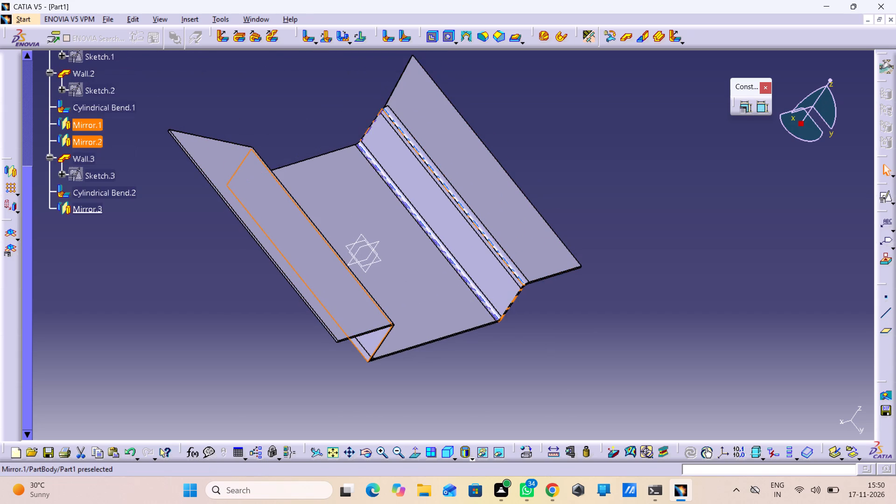
{"action": "left_click", "coordinate": [92, 90]}
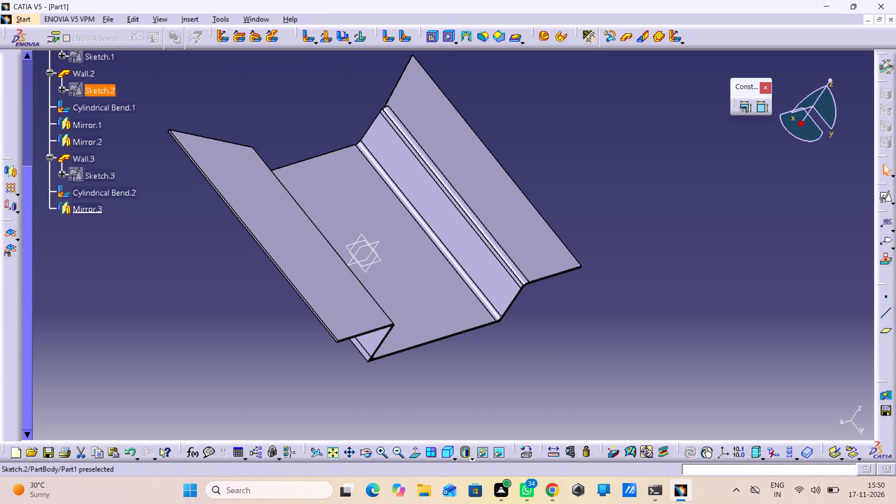
{"action": "left_click", "coordinate": [92, 90]}
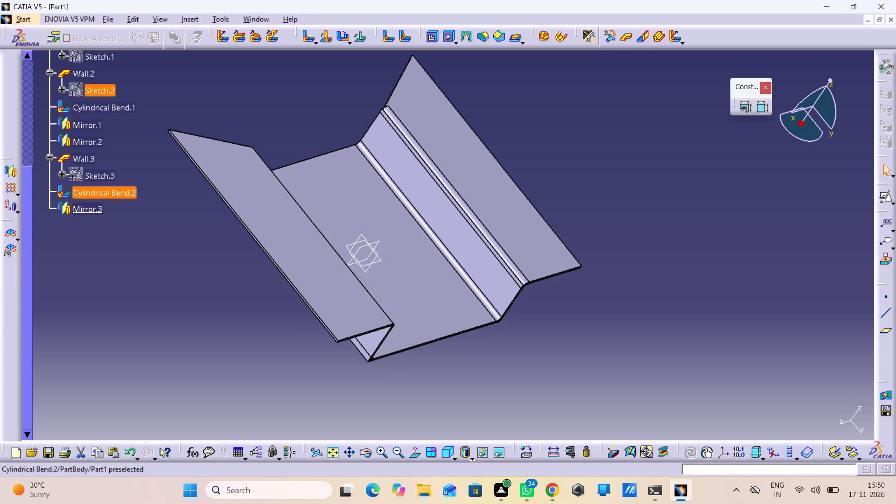
{"action": "middle_click_drag", "start_coordinate": [259, 286], "coordinate": [293, 253]}
{"action": "right_click_drag", "start_coordinate": [262, 287], "coordinate": [293, 253]}
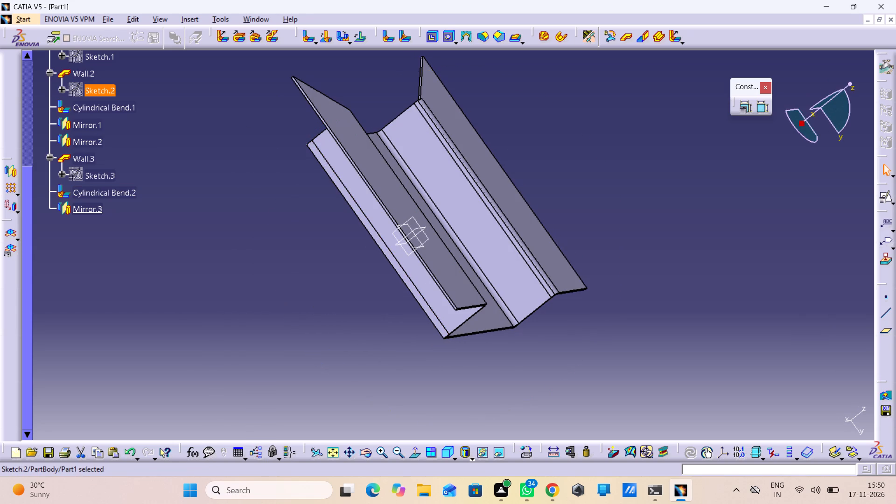
{"action": "left_click", "coordinate": [245, 194]}
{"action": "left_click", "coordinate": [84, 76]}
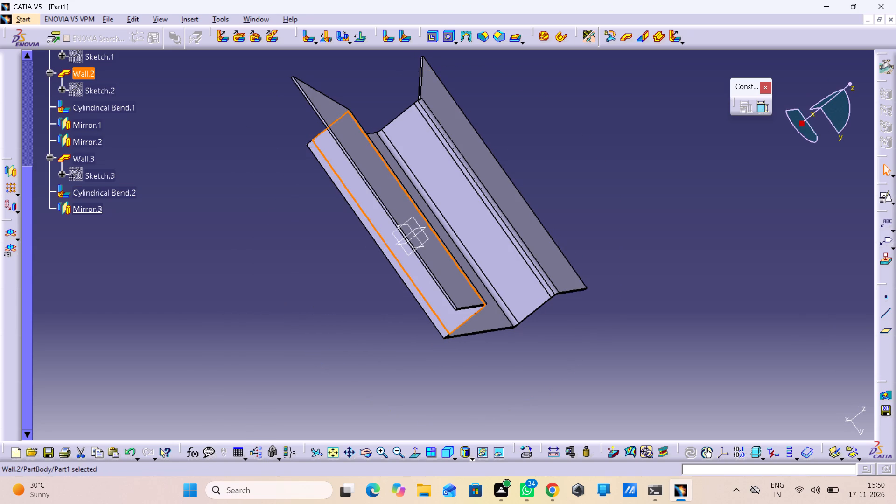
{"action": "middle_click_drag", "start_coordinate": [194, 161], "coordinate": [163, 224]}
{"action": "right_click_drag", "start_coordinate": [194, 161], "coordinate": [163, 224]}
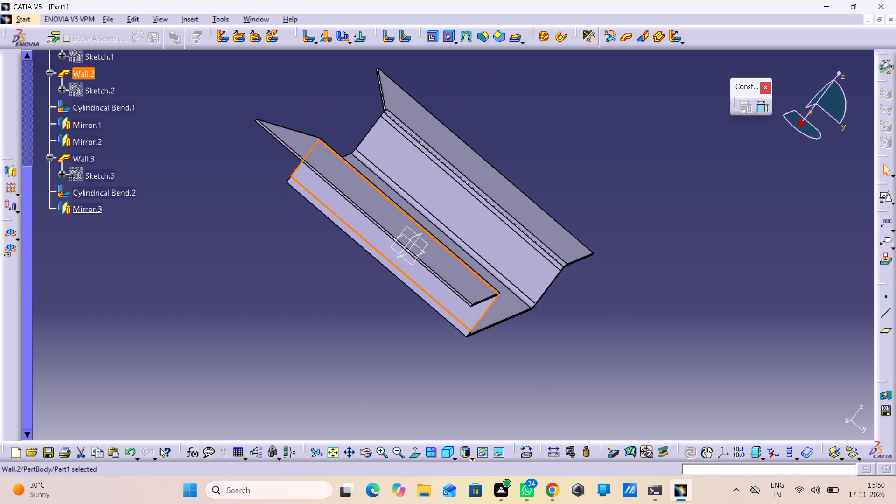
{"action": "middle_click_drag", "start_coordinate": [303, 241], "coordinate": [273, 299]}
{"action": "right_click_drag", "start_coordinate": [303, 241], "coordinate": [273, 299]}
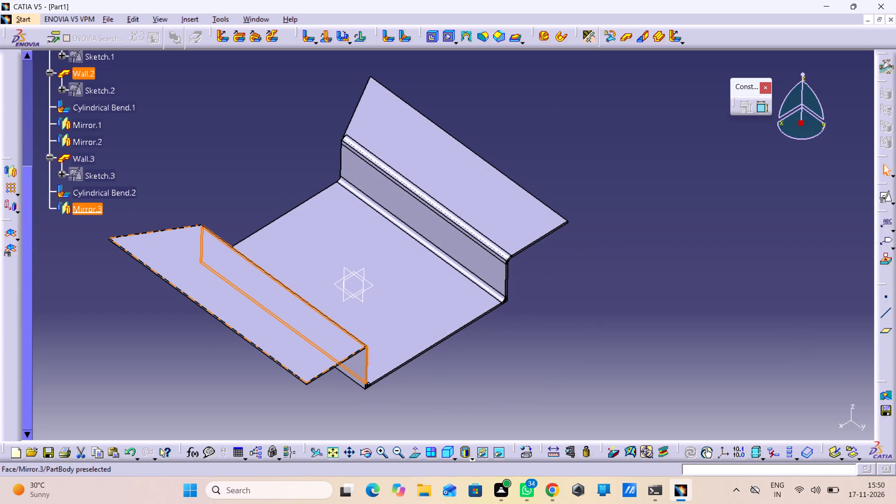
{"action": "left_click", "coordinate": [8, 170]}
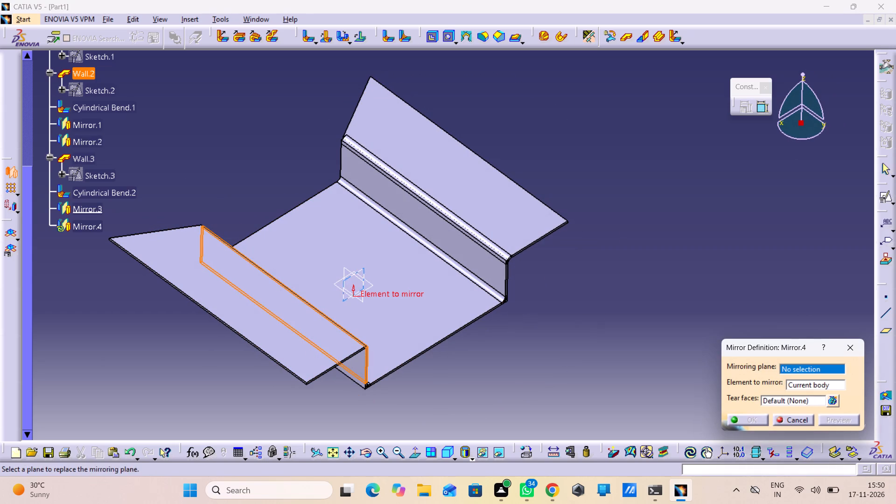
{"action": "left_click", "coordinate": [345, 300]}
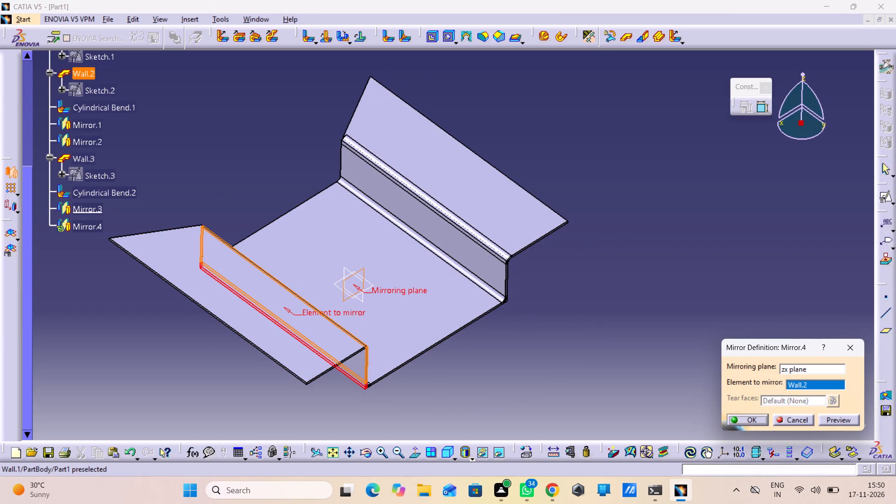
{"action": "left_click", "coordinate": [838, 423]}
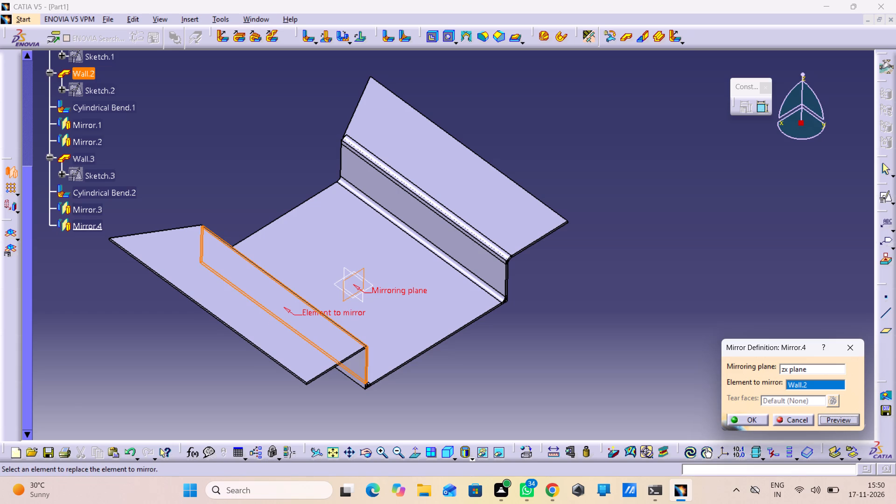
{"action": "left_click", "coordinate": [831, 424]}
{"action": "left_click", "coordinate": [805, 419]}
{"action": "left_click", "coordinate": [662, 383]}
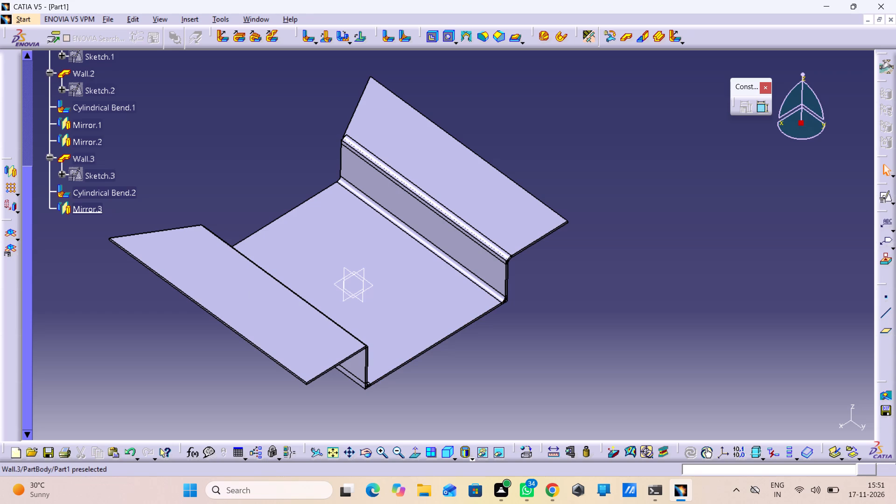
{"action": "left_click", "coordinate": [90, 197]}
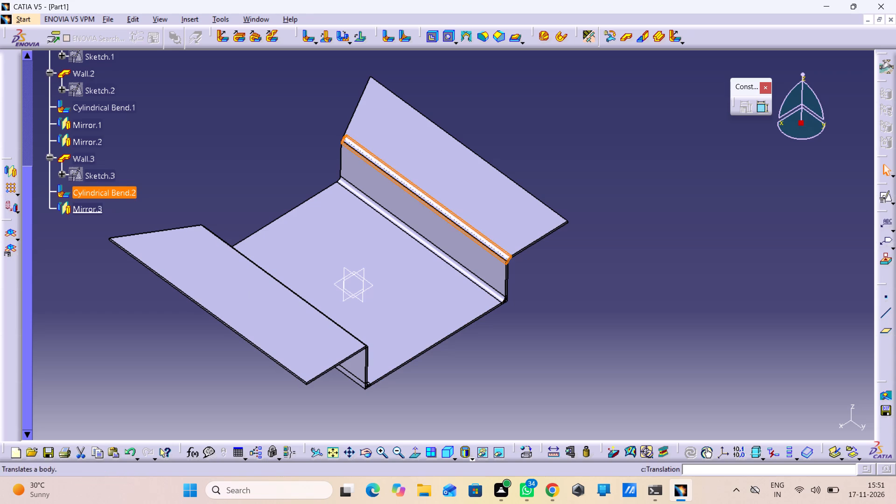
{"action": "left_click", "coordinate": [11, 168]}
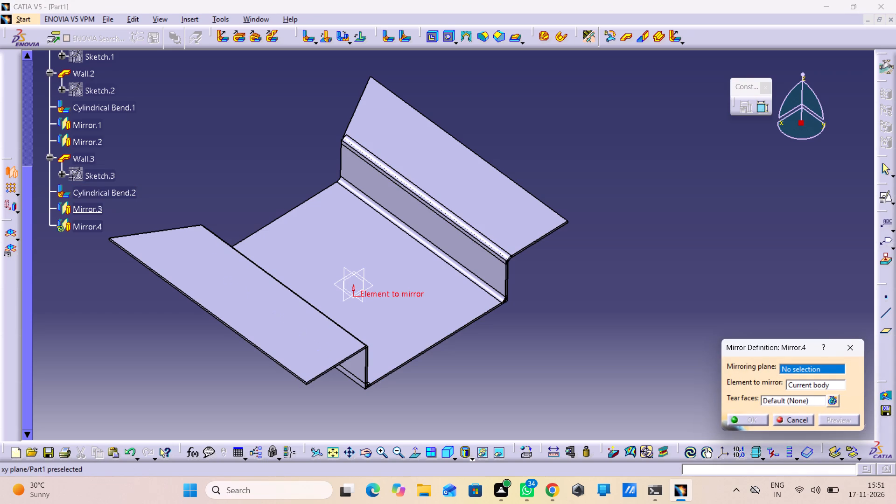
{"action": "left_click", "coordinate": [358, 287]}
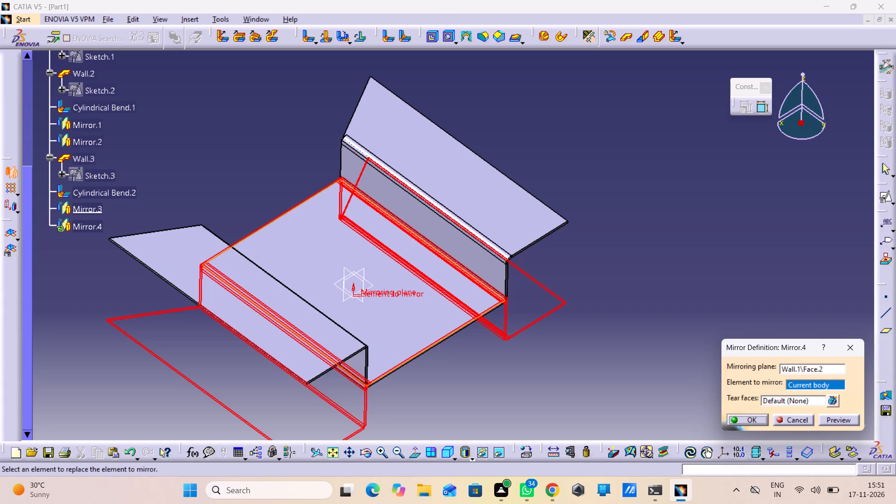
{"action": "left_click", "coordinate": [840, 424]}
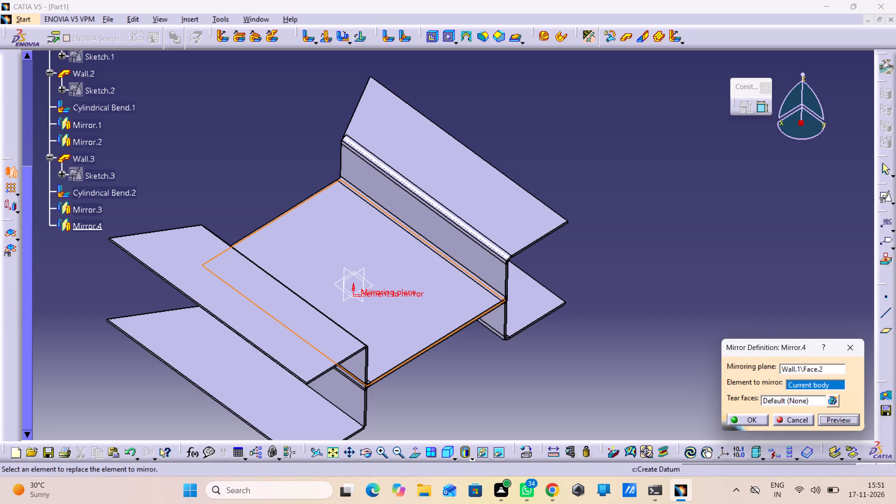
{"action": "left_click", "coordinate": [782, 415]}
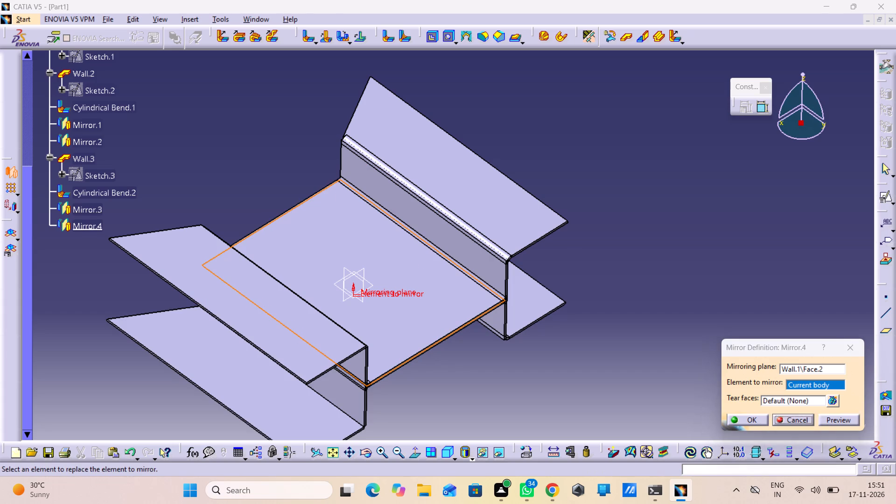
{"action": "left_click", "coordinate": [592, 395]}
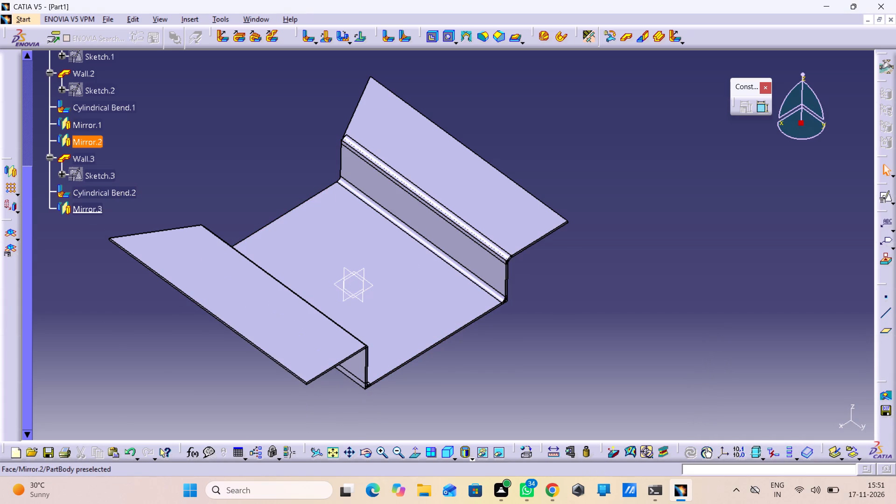
Mirror the whole current body about the yz plane so the flange bend is repeated on the opposite side.
{"action": "left_click", "coordinate": [498, 252]}
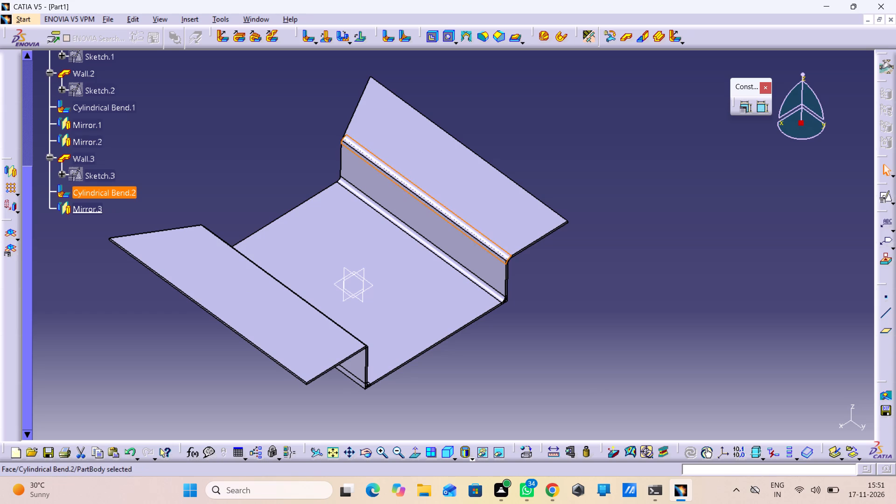
{"action": "left_click", "coordinate": [14, 175]}
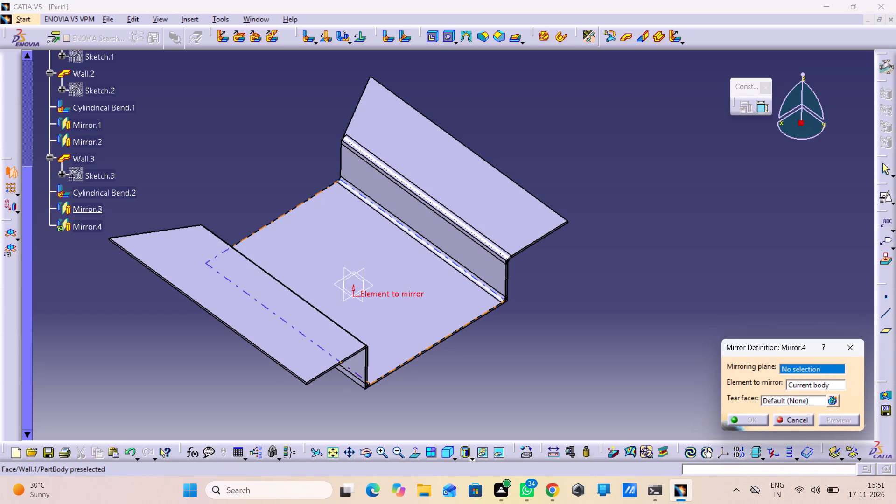
{"action": "left_click", "coordinate": [362, 301]}
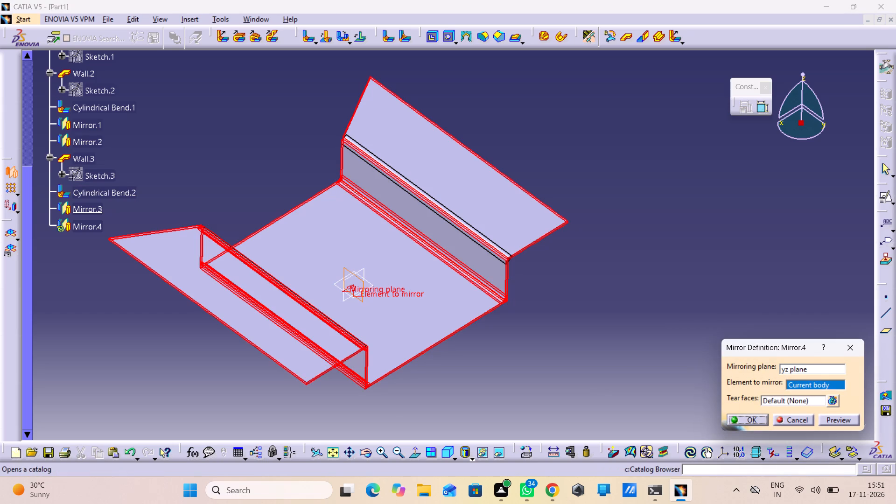
{"action": "left_click", "coordinate": [842, 421]}
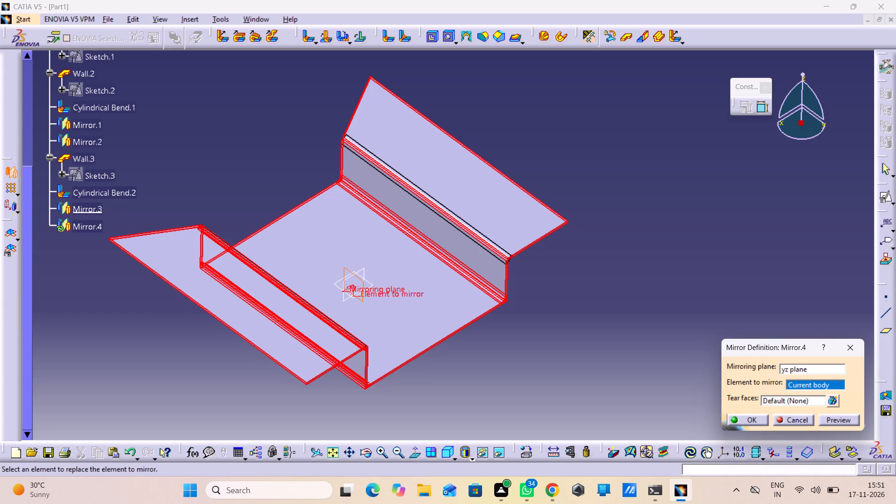
{"action": "middle_click_drag", "start_coordinate": [584, 393], "coordinate": [535, 385]}
{"action": "right_click_drag", "start_coordinate": [576, 392], "coordinate": [535, 385]}
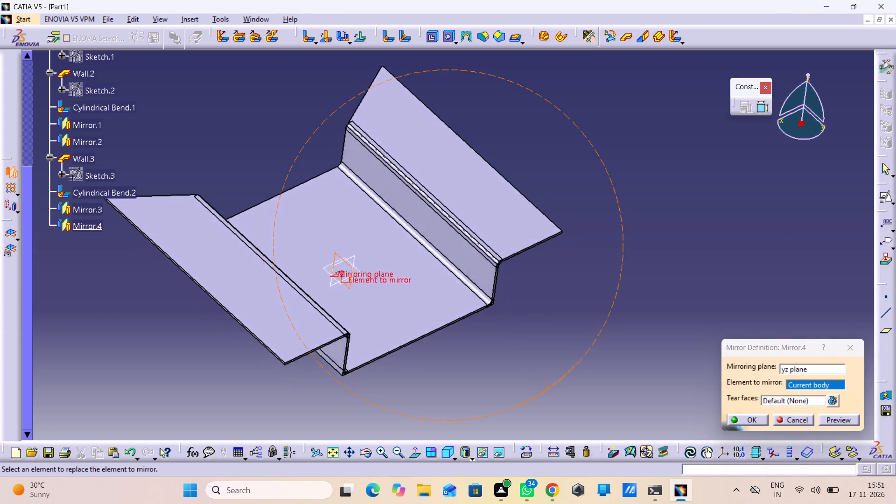
{"action": "middle_click_drag", "start_coordinate": [535, 385], "coordinate": [406, 336]}
{"action": "right_click_drag", "start_coordinate": [535, 385], "coordinate": [406, 336]}
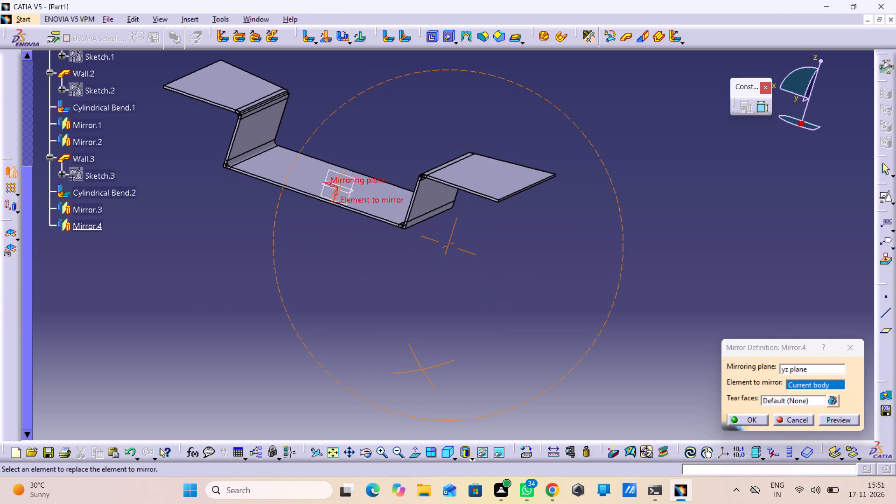
{"action": "left_click", "coordinate": [751, 417]}
{"action": "left_click", "coordinate": [464, 371]}
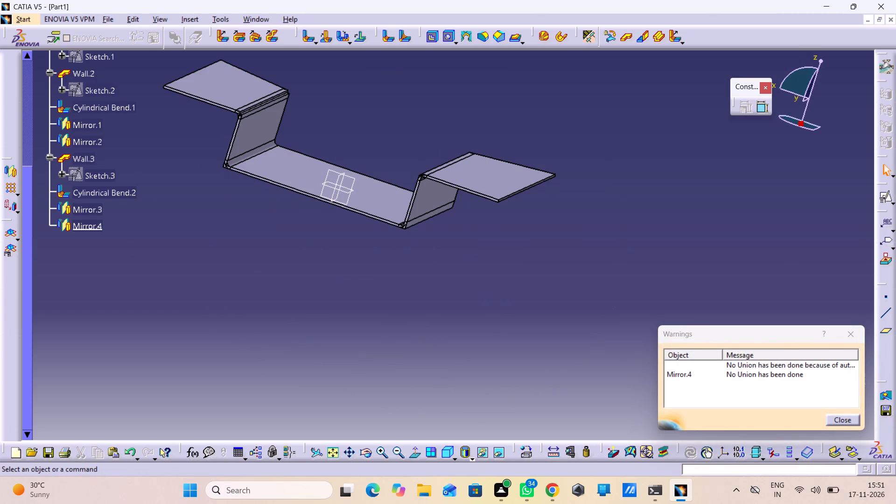
Examine up close the corner where the flange meets the side wall, checking its bend and edges.
{"action": "middle_click_drag", "start_coordinate": [284, 307], "coordinate": [328, 343]}
{"action": "middle_click_drag", "start_coordinate": [212, 231], "coordinate": [206, 295]}
{"action": "right_click_drag", "start_coordinate": [205, 233], "coordinate": [206, 295]}
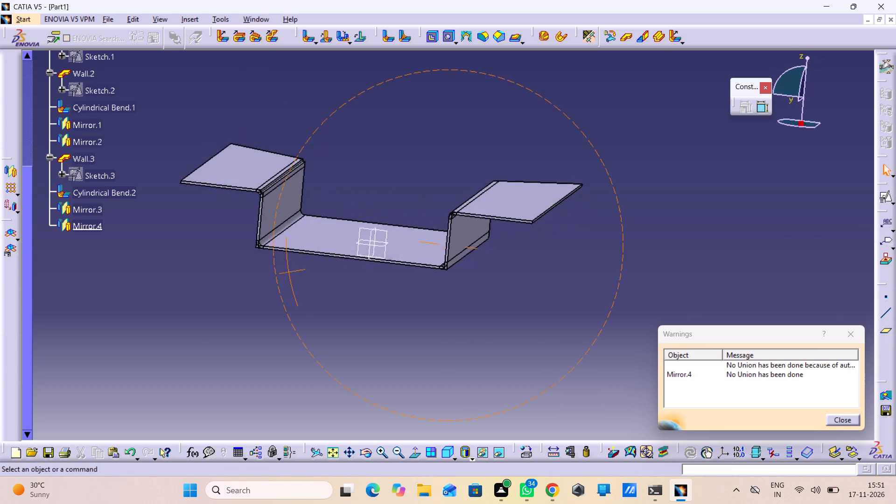
{"action": "right_click_drag", "start_coordinate": [206, 295], "coordinate": [210, 348]}
{"action": "middle_click_drag", "start_coordinate": [206, 295], "coordinate": [210, 348]}
{"action": "middle_click_drag", "start_coordinate": [208, 347], "coordinate": [175, 231]}
{"action": "right_click_drag", "start_coordinate": [208, 347], "coordinate": [205, 305]}
{"action": "middle_click_drag", "start_coordinate": [170, 230], "coordinate": [633, 373]}
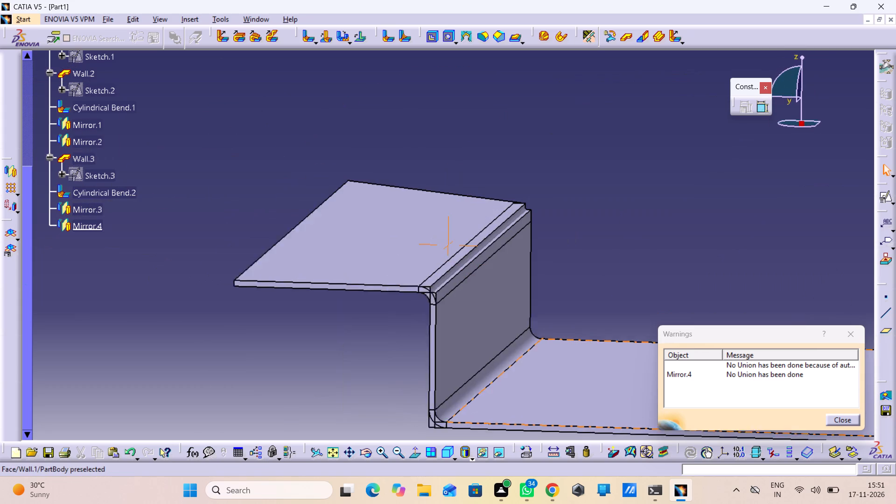
{"action": "middle_click_drag", "start_coordinate": [633, 373], "coordinate": [642, 376]}
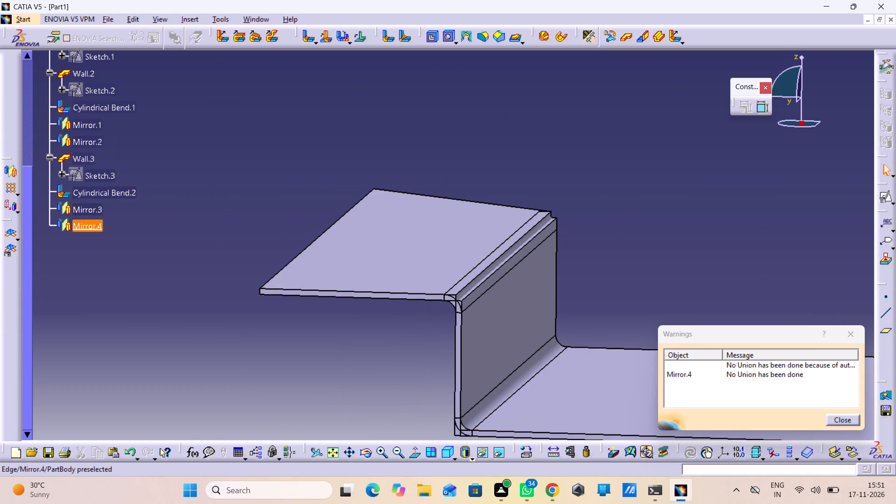
{"action": "left_click", "coordinate": [465, 295]}
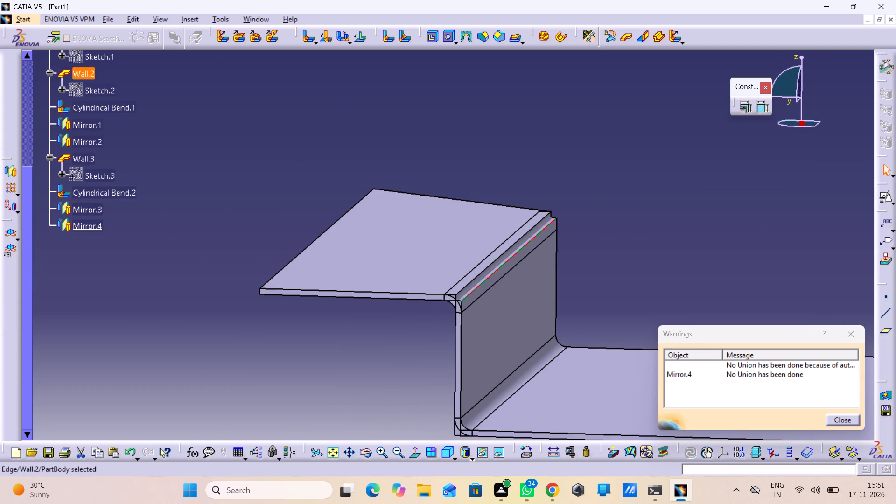
{"action": "left_click", "coordinate": [466, 301]}
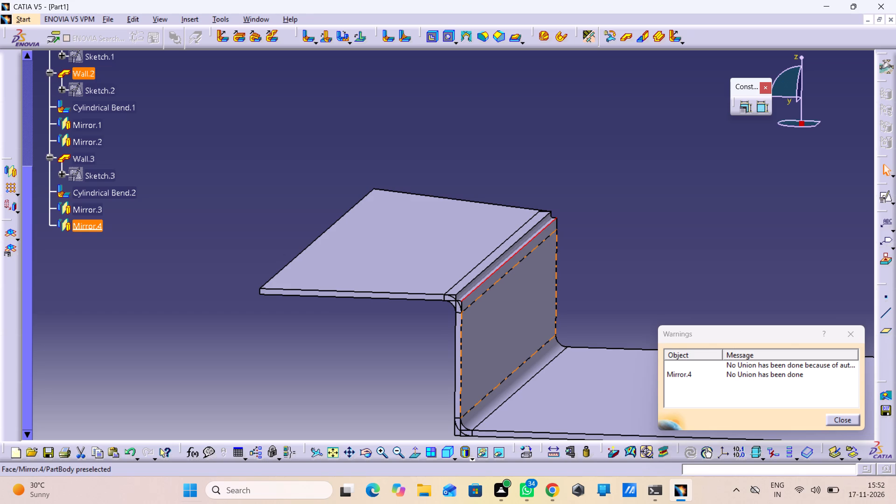
{"action": "left_click", "coordinate": [851, 332]}
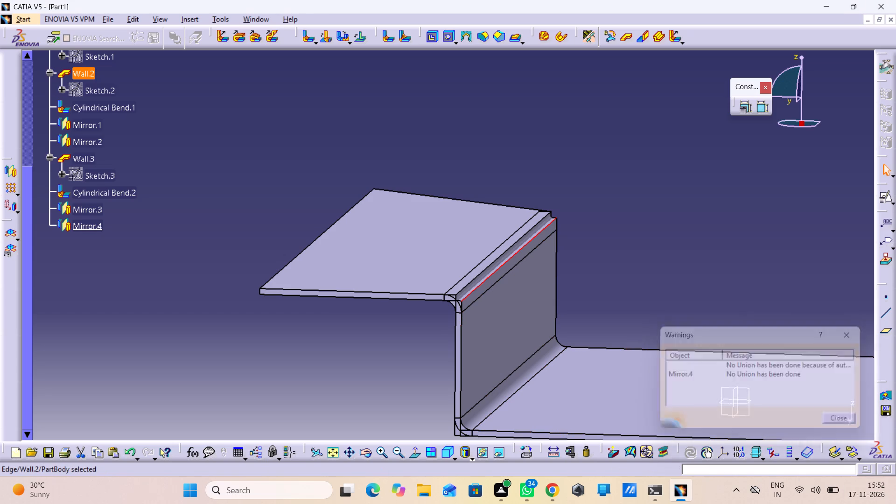
Delete the Cylindrical Bend.2 feature that joins the slanted-end flange to the side wall.
{"action": "middle_click_drag", "start_coordinate": [438, 319], "coordinate": [412, 281]}
{"action": "right_click", "coordinate": [438, 319]}
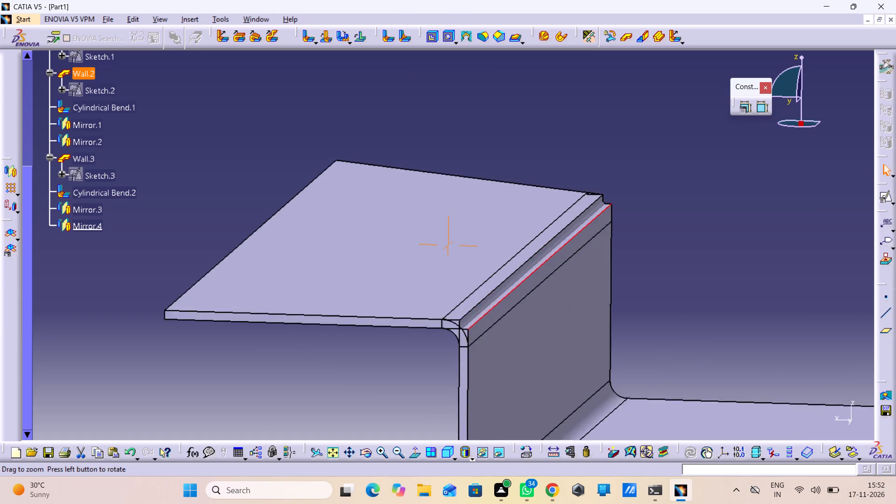
{"action": "middle_click_drag", "start_coordinate": [412, 281], "coordinate": [406, 267]}
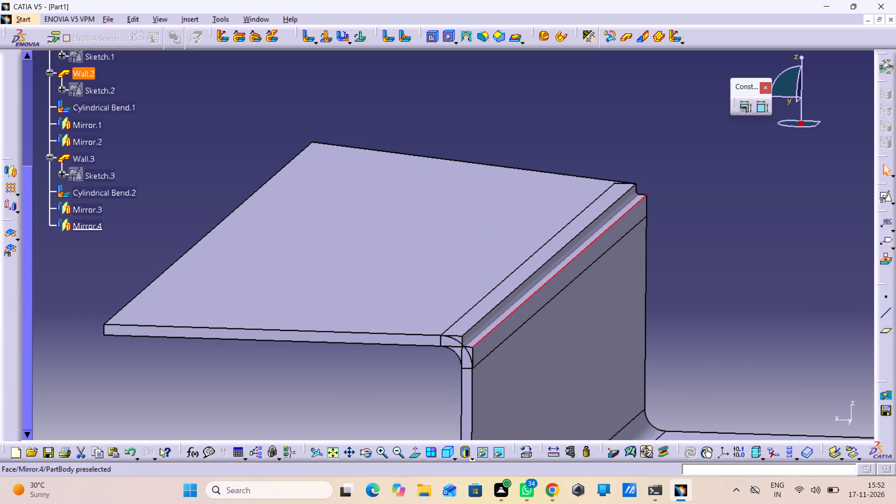
{"action": "right_click", "coordinate": [115, 188]}
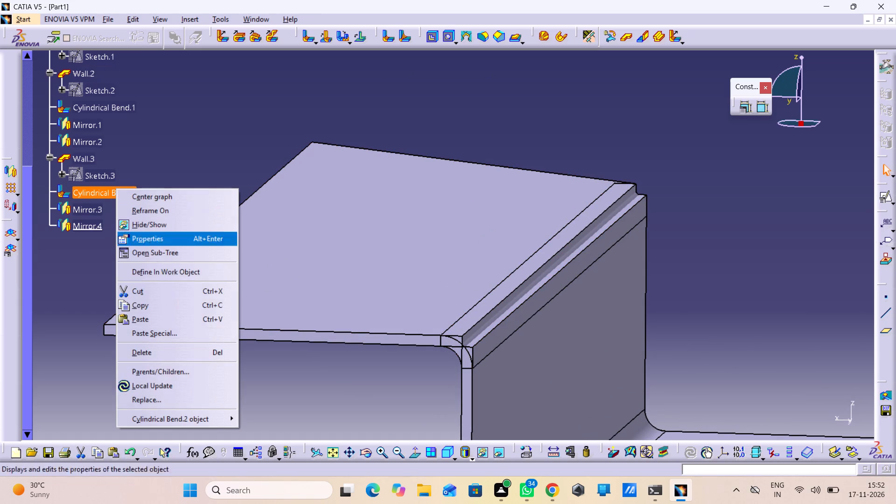
{"action": "left_click", "coordinate": [169, 354]}
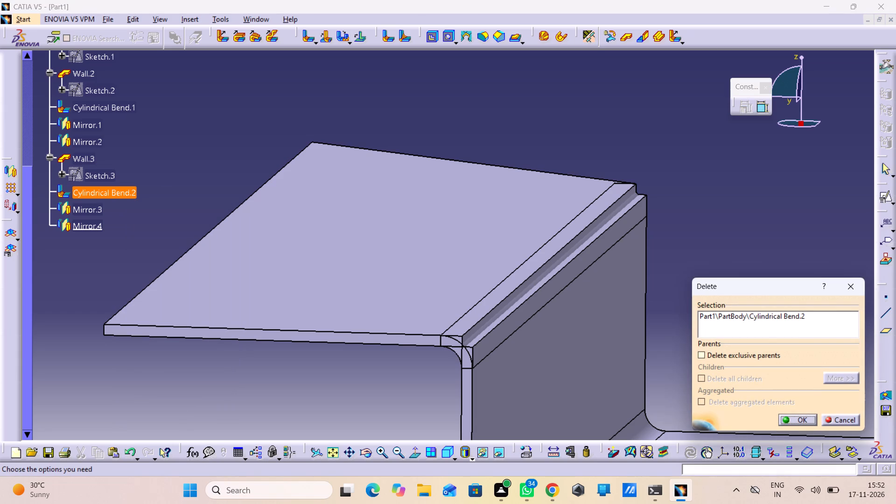
{"action": "left_click", "coordinate": [803, 416]}
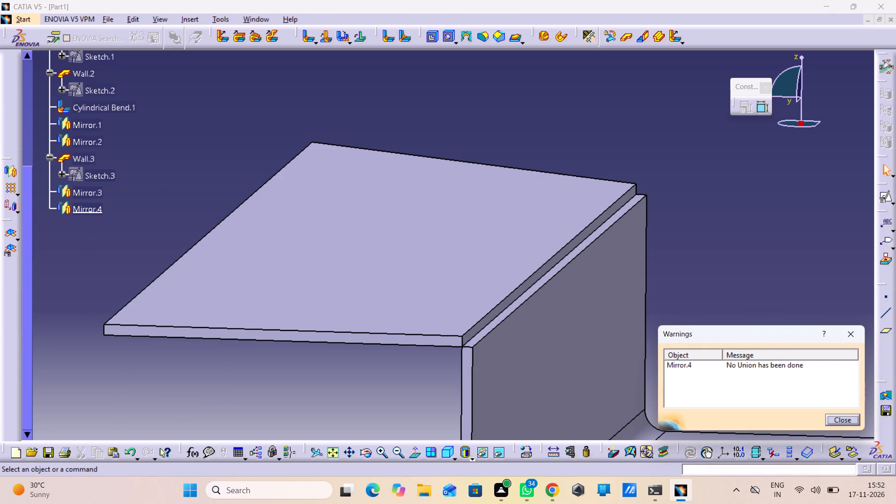
{"action": "left_click", "coordinate": [859, 336]}
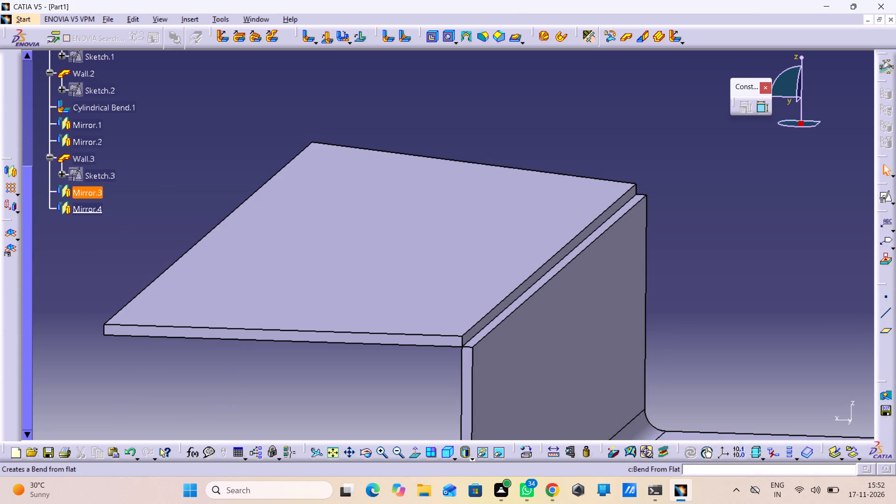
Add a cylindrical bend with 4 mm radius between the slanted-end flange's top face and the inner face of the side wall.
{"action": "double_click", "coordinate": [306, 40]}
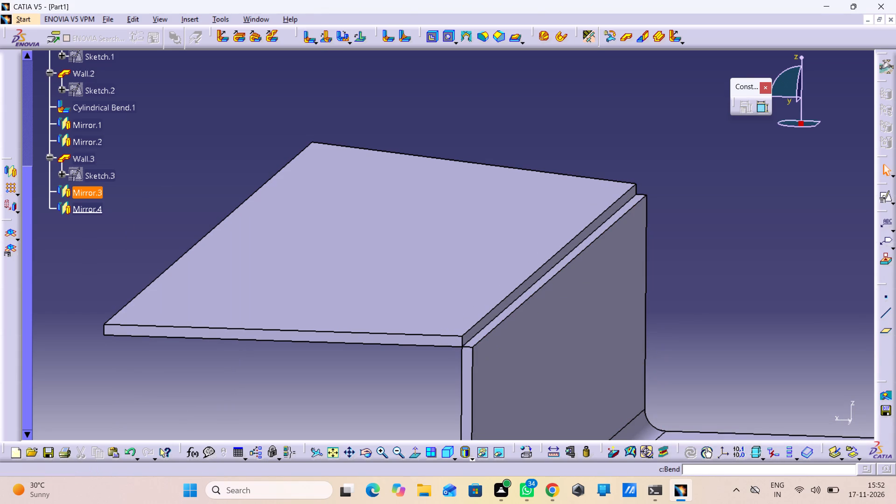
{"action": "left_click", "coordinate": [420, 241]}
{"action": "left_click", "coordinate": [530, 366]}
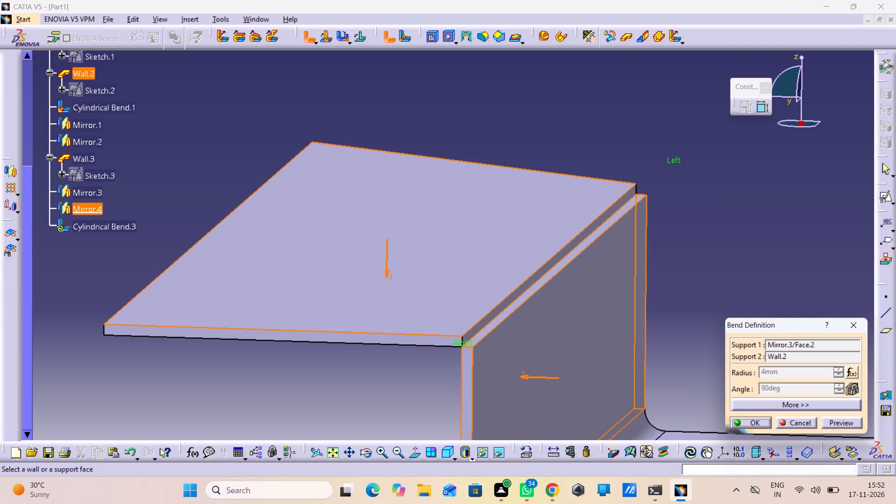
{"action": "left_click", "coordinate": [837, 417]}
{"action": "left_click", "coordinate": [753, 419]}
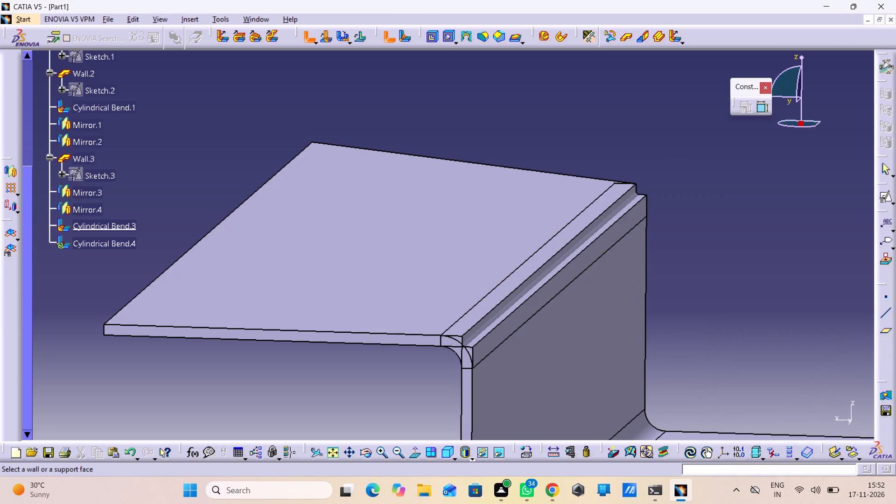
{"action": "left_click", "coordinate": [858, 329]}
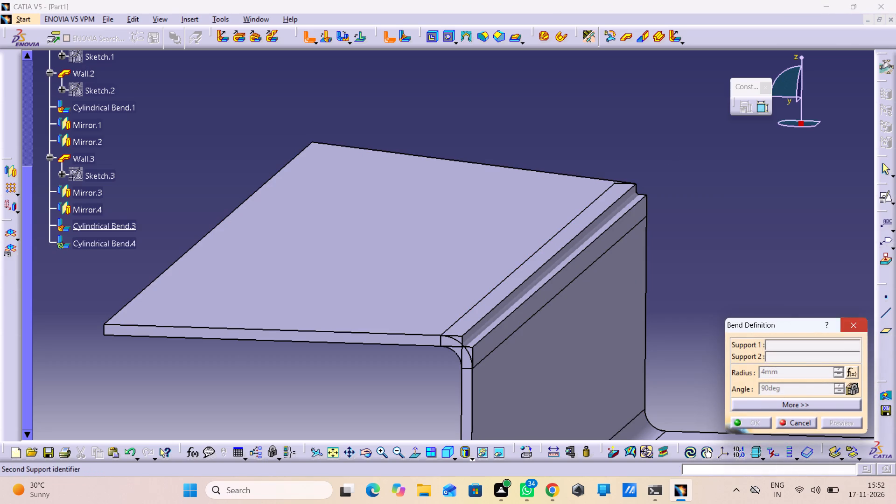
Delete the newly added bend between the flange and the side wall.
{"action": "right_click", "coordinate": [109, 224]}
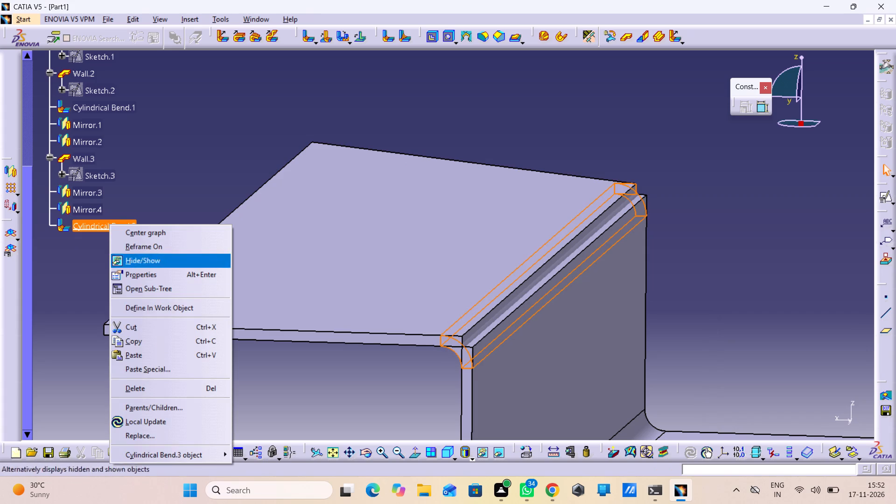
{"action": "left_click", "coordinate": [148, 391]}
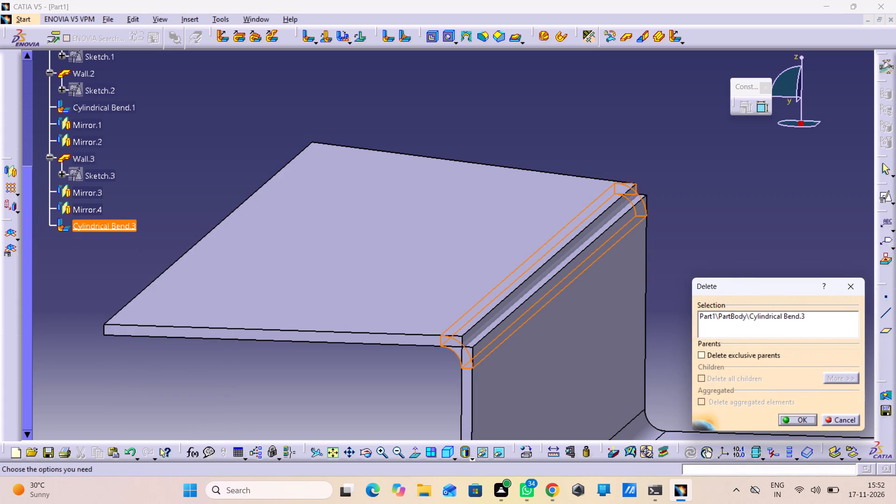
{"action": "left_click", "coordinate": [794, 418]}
Examine the channel from below, from the side and in isometric view, checking how flanges, side walls and base meet.
{"action": "middle_click_drag", "start_coordinate": [428, 352], "coordinate": [433, 315]}
{"action": "right_click_drag", "start_coordinate": [428, 352], "coordinate": [433, 315]}
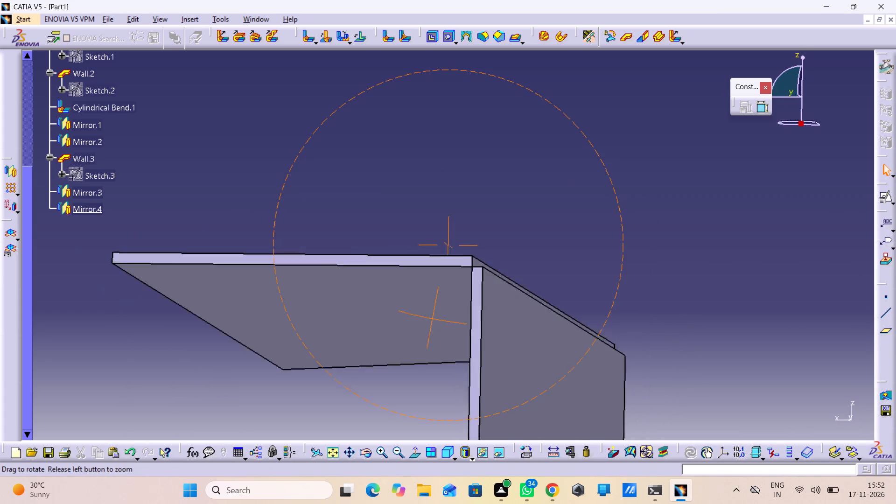
{"action": "middle_click_drag", "start_coordinate": [433, 315], "coordinate": [421, 361]}
{"action": "right_click_drag", "start_coordinate": [433, 315], "coordinate": [421, 361]}
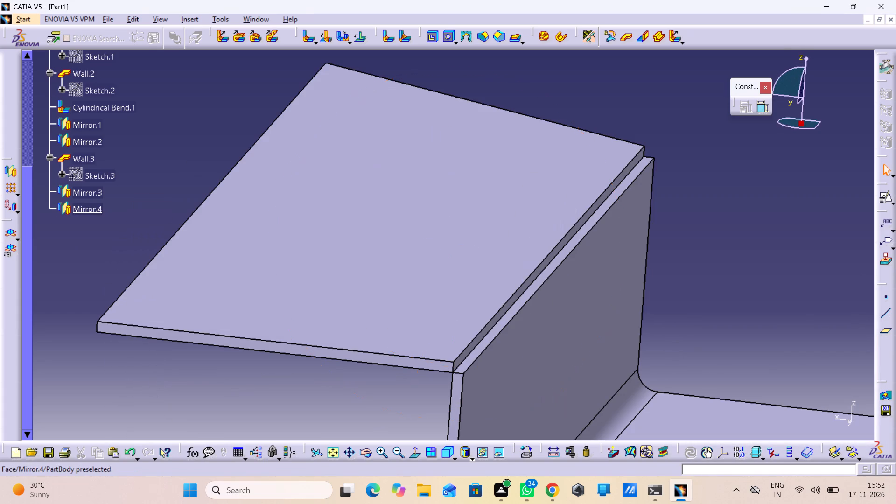
{"action": "middle_click_drag", "start_coordinate": [495, 295], "coordinate": [524, 334]}
{"action": "right_click", "coordinate": [495, 295]}
{"action": "middle_click_drag", "start_coordinate": [597, 293], "coordinate": [616, 340]}
{"action": "right_click", "coordinate": [597, 293]}
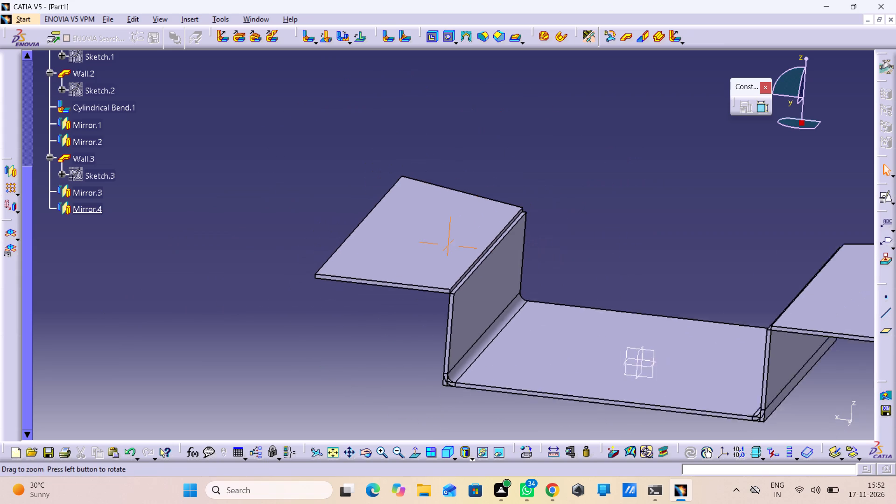
{"action": "middle_click_drag", "start_coordinate": [616, 340], "coordinate": [619, 350]}
{"action": "middle_click_drag", "start_coordinate": [416, 370], "coordinate": [495, 341]}
{"action": "right_click_drag", "start_coordinate": [416, 370], "coordinate": [495, 341]}
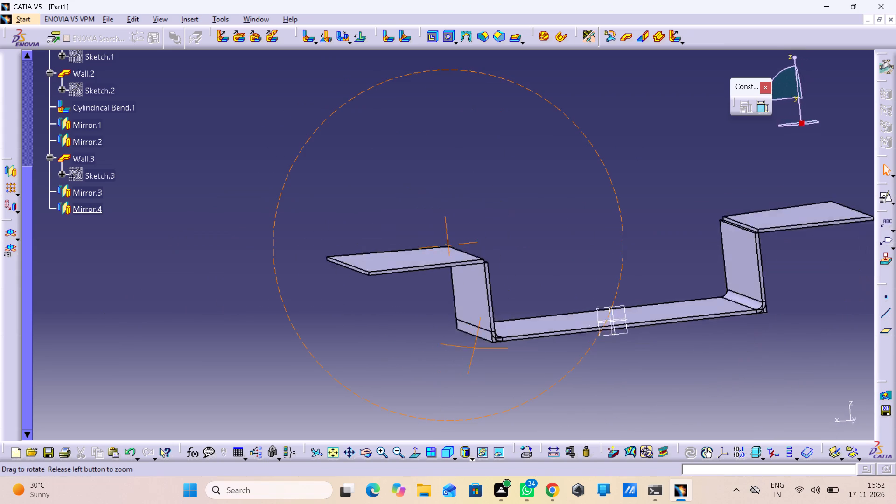
{"action": "right_click_drag", "start_coordinate": [495, 341], "coordinate": [514, 337]}
{"action": "middle_click_drag", "start_coordinate": [495, 341], "coordinate": [503, 315]}
{"action": "right_click_drag", "start_coordinate": [515, 334], "coordinate": [503, 315]}
{"action": "middle_click_drag", "start_coordinate": [516, 336], "coordinate": [512, 275]}
{"action": "right_click", "coordinate": [516, 336]}
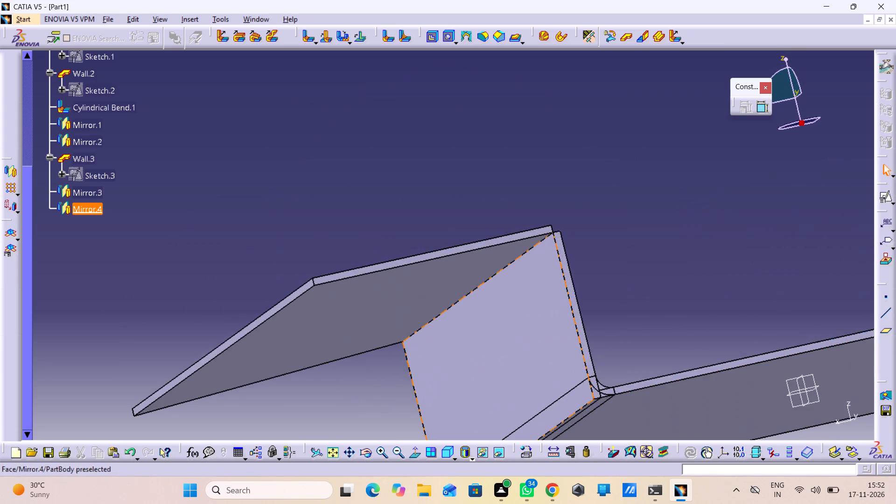
{"action": "middle_click_drag", "start_coordinate": [581, 378], "coordinate": [513, 292]}
{"action": "middle_click_drag", "start_coordinate": [515, 339], "coordinate": [507, 292]}
{"action": "right_click", "coordinate": [515, 339]}
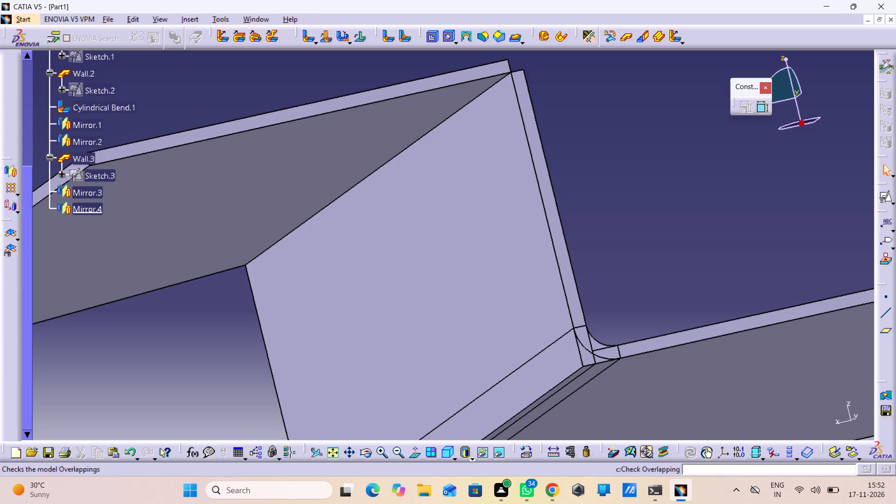
{"action": "middle_click_drag", "start_coordinate": [626, 348], "coordinate": [409, 360]}
{"action": "right_click_drag", "start_coordinate": [626, 348], "coordinate": [409, 360]}
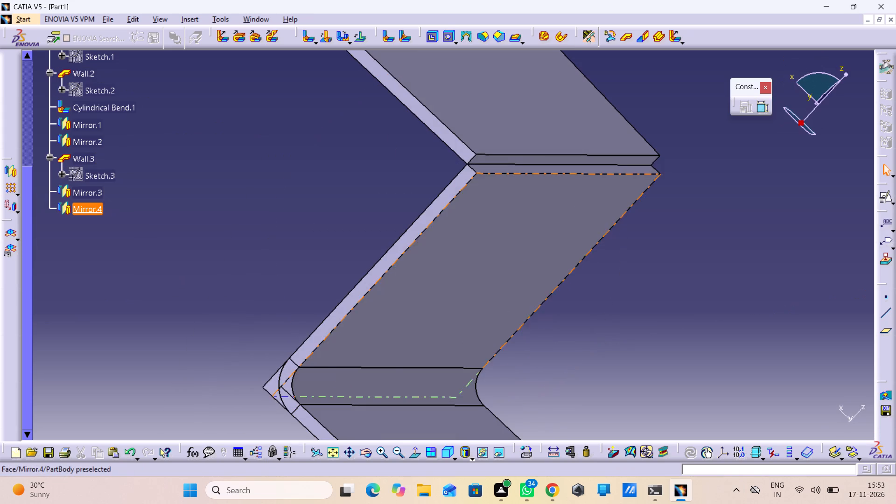
{"action": "middle_click_drag", "start_coordinate": [366, 351], "coordinate": [424, 441]}
{"action": "right_click", "coordinate": [366, 351]}
{"action": "middle_click_drag", "start_coordinate": [481, 403], "coordinate": [477, 297]}
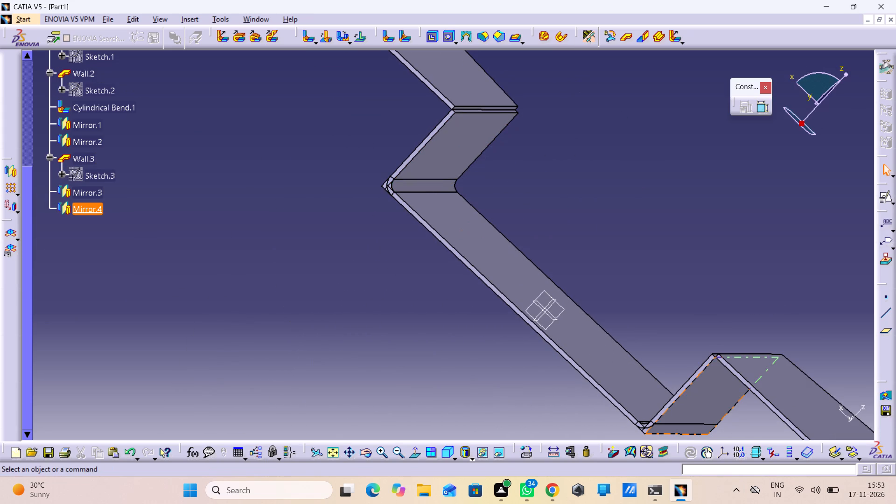
{"action": "middle_click_drag", "start_coordinate": [487, 352], "coordinate": [436, 399]}
{"action": "right_click_drag", "start_coordinate": [487, 352], "coordinate": [436, 399]}
{"action": "middle_click_drag", "start_coordinate": [535, 373], "coordinate": [551, 420]}
{"action": "right_click", "coordinate": [535, 373]}
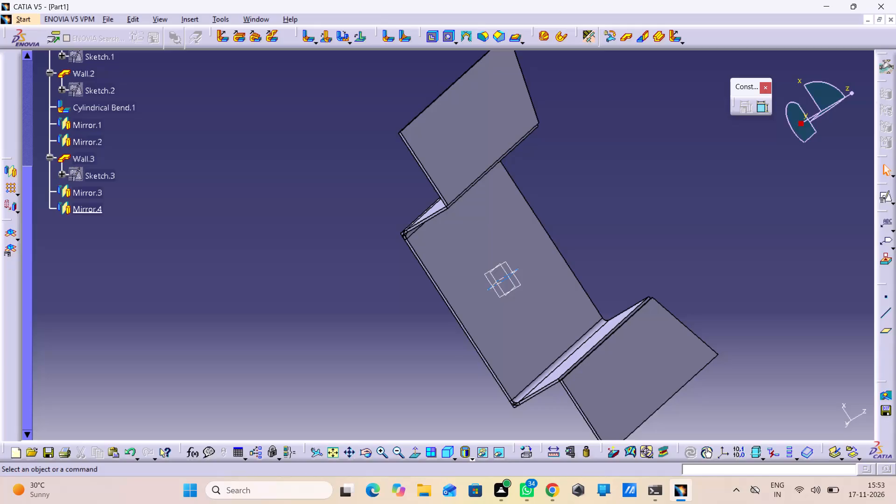
{"action": "left_click", "coordinate": [448, 450]}
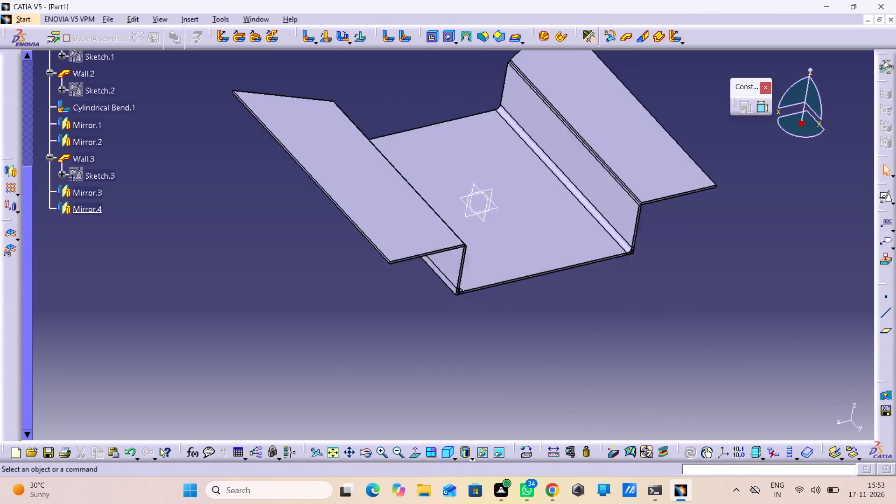
{"action": "middle_click_drag", "start_coordinate": [549, 272], "coordinate": [557, 326]}
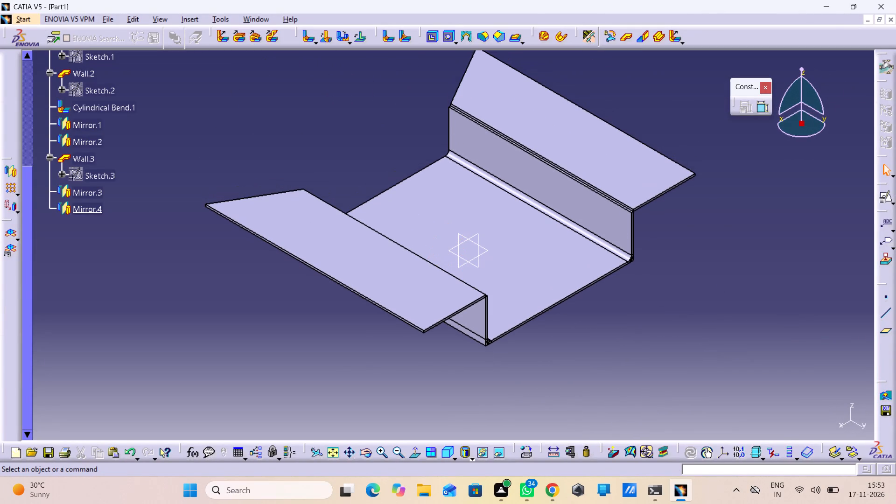
Open the base wall's Sketch.1 to review its rectangle and dimensions, and return to the 3D part.
{"action": "scroll", "coordinate": [84, 128], "scroll_direction": "up", "scroll_amount": 3}
{"action": "scroll", "coordinate": [59, 160], "scroll_direction": "up", "scroll_amount": 3}
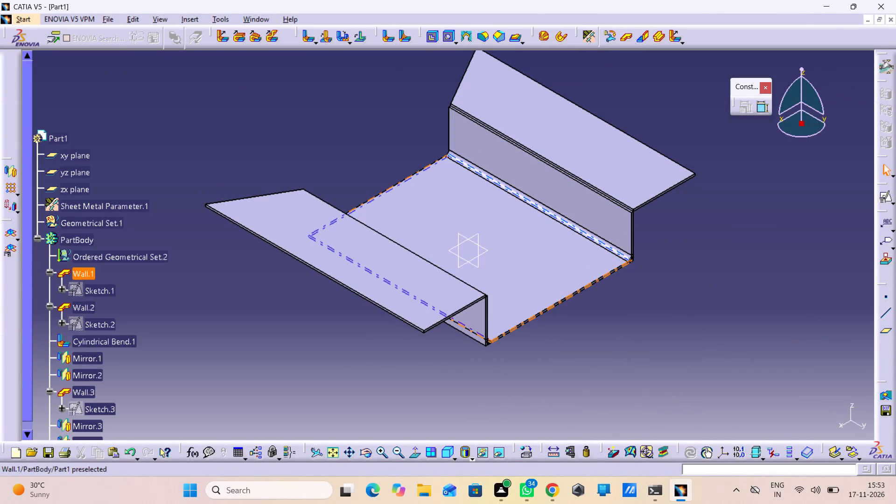
{"action": "scroll", "coordinate": [97, 215], "scroll_direction": "down", "scroll_amount": 1}
{"action": "double_click", "coordinate": [105, 249]}
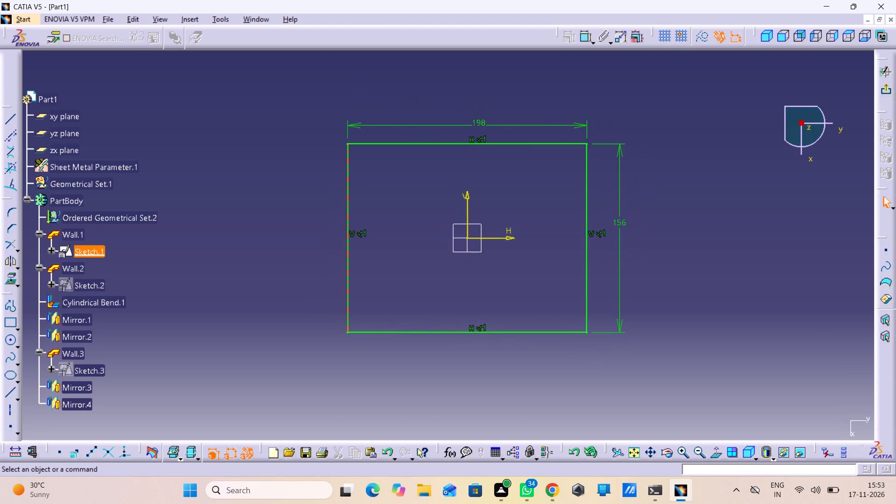
{"action": "left_click", "coordinate": [882, 92]}
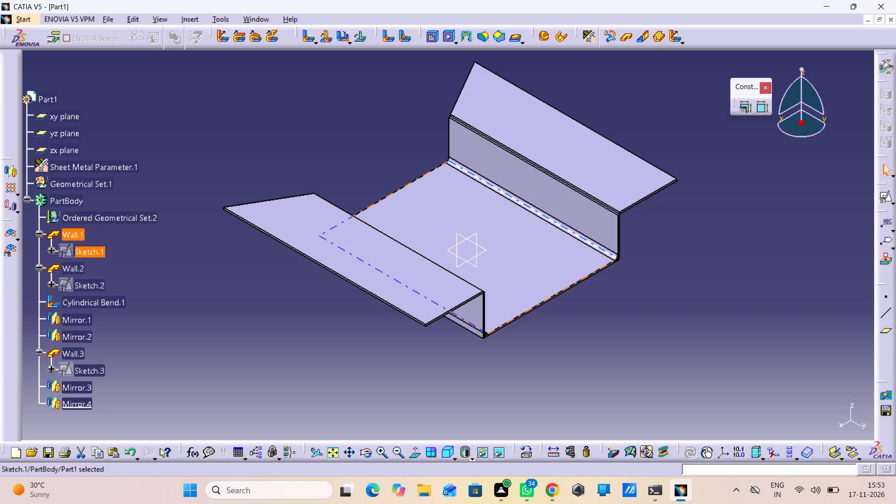
Open the side wall's Sketch.2 and delete the parallelism constraint on the rectangle's bottom line.
{"action": "middle_click_drag", "start_coordinate": [484, 372], "coordinate": [437, 404]}
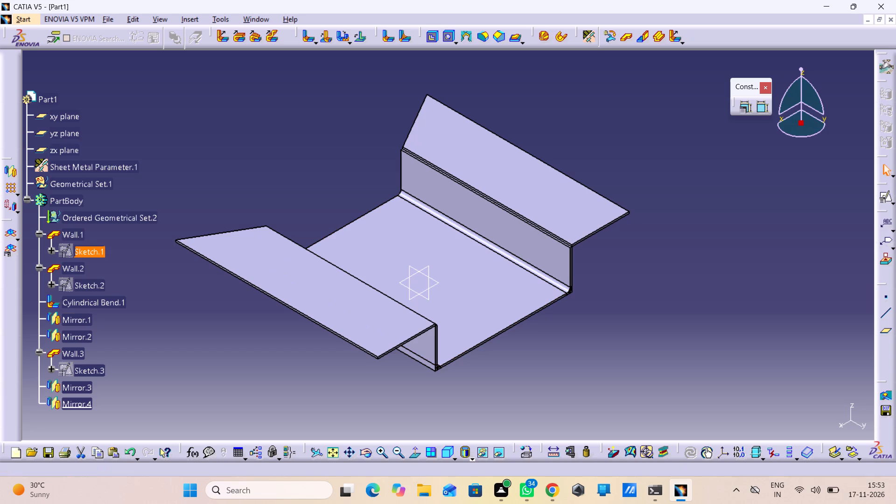
{"action": "middle_click_drag", "start_coordinate": [582, 335], "coordinate": [566, 273]}
{"action": "right_click", "coordinate": [582, 335]}
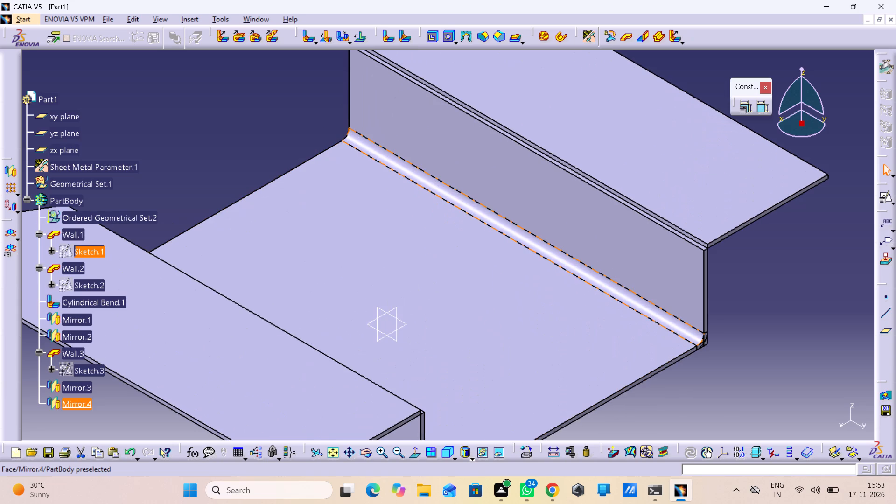
{"action": "middle_click_drag", "start_coordinate": [657, 361], "coordinate": [606, 300]}
{"action": "right_click_drag", "start_coordinate": [652, 360], "coordinate": [606, 300]}
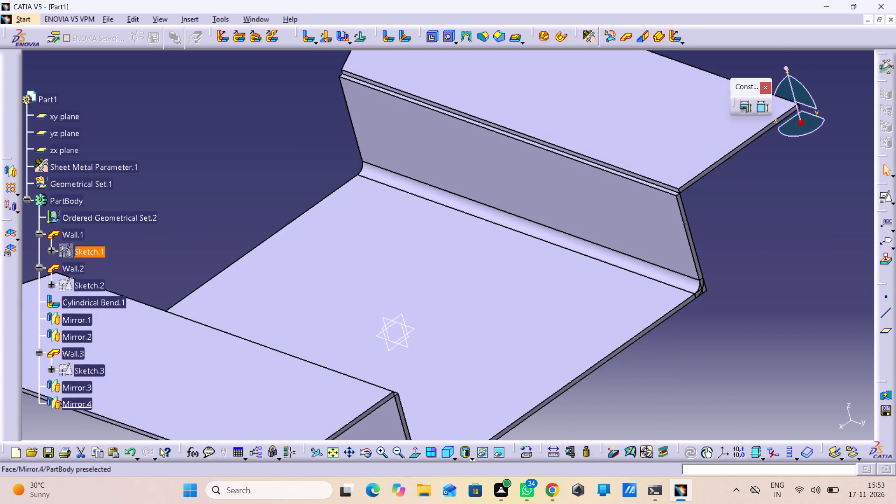
{"action": "double_click", "coordinate": [88, 286]}
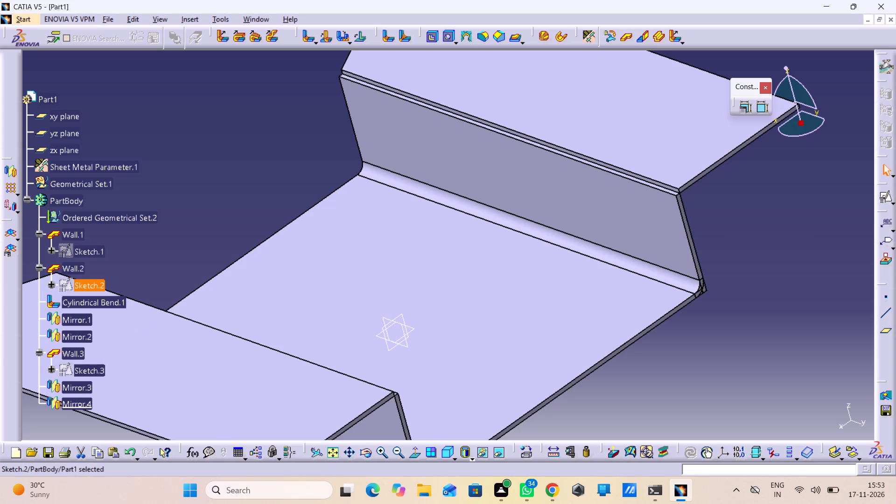
{"action": "middle_click_drag", "start_coordinate": [341, 264], "coordinate": [383, 381]}
{"action": "right_click", "coordinate": [341, 264]}
{"action": "middle_click_drag", "start_coordinate": [405, 226], "coordinate": [436, 342]}
{"action": "scroll", "coordinate": [405, 226], "scroll_direction": "down", "scroll_amount": 1}
{"action": "middle_click_drag", "start_coordinate": [303, 360], "coordinate": [525, 149]}
{"action": "middle_click_drag", "start_coordinate": [326, 342], "coordinate": [355, 309]}
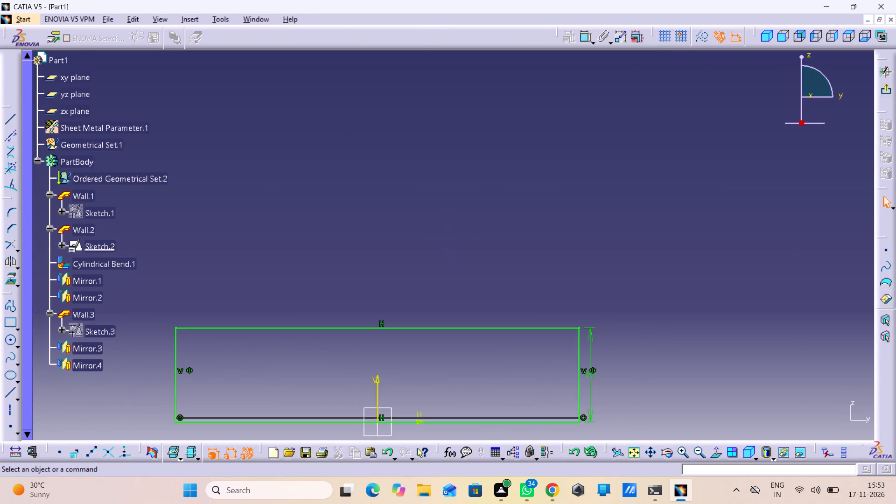
{"action": "middle_click_drag", "start_coordinate": [355, 309], "coordinate": [396, 271]}
{"action": "middle_click_drag", "start_coordinate": [407, 359], "coordinate": [406, 301]}
{"action": "right_click", "coordinate": [407, 359]}
{"action": "middle_click_drag", "start_coordinate": [504, 388], "coordinate": [367, 231]}
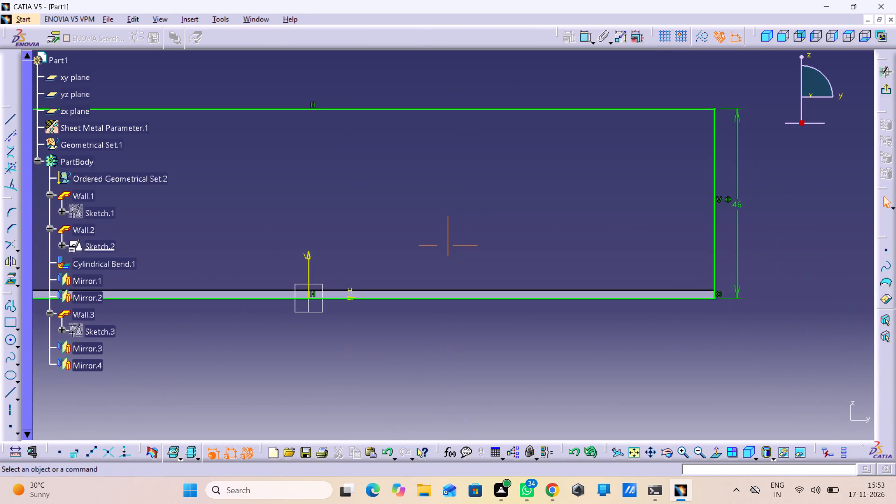
{"action": "middle_click_drag", "start_coordinate": [541, 370], "coordinate": [495, 347]}
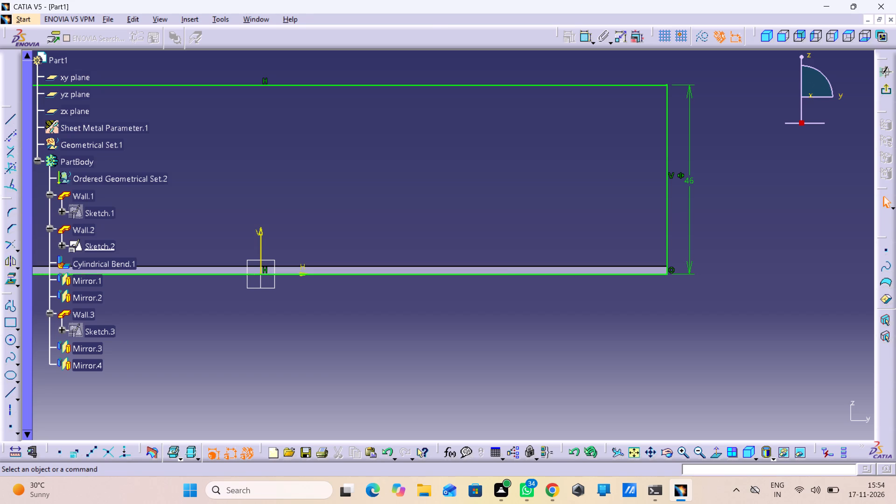
{"action": "middle_click_drag", "start_coordinate": [259, 352], "coordinate": [467, 361]}
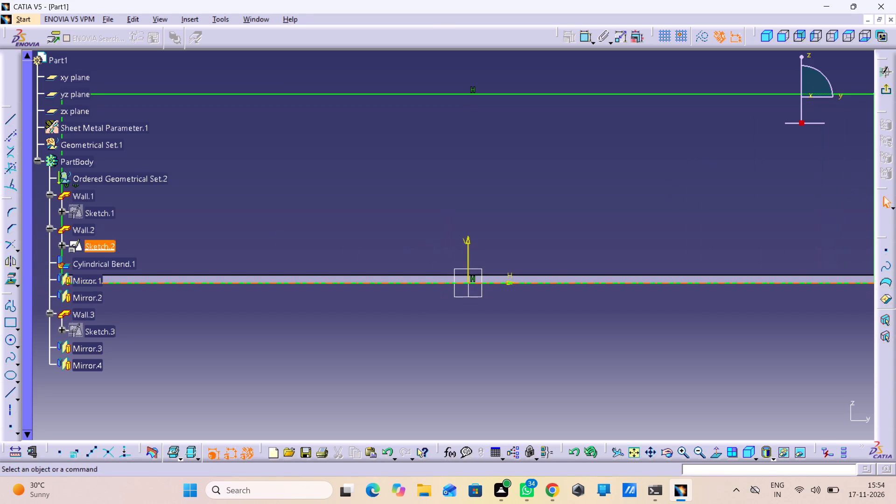
{"action": "right_click", "coordinate": [473, 278]}
{"action": "left_click", "coordinate": [509, 427]}
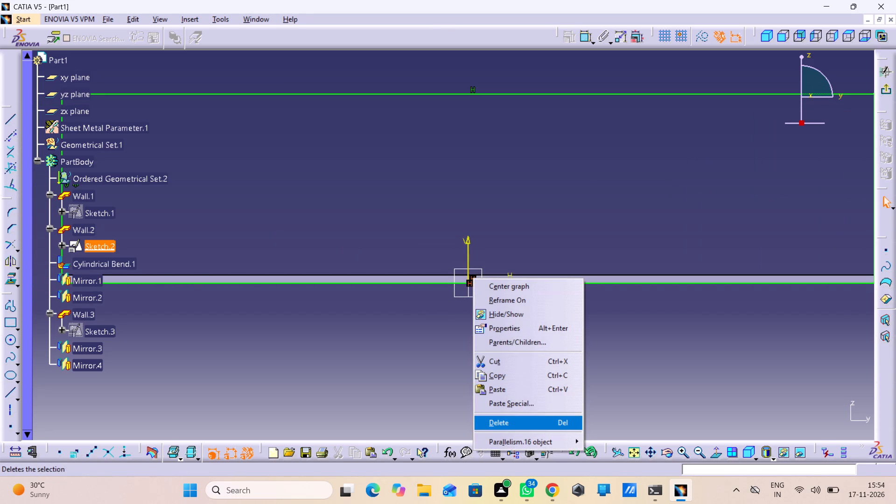
Delete the coincidence constraint at the lower-right corner of the side wall rectangle in Sketch.2.
{"action": "middle_click_drag", "start_coordinate": [503, 347], "coordinate": [526, 394]}
{"action": "right_click", "coordinate": [503, 347]}
{"action": "middle_click_drag", "start_coordinate": [652, 321], "coordinate": [612, 273]}
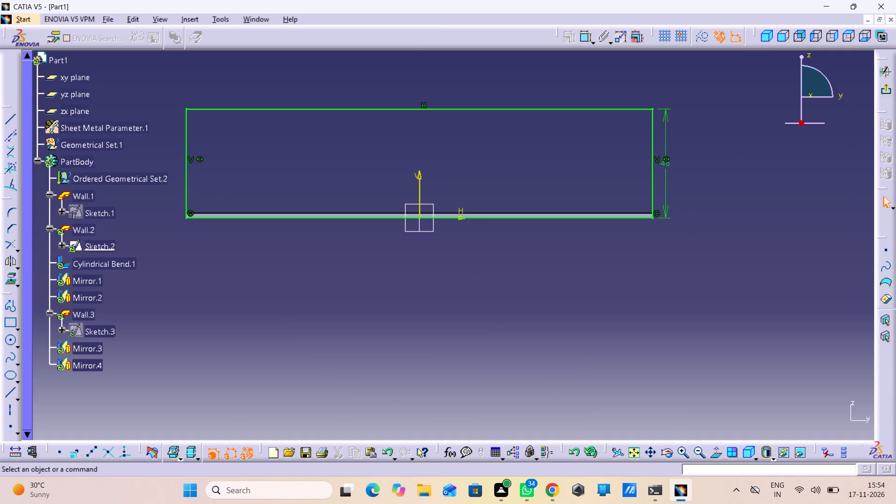
{"action": "right_click", "coordinate": [657, 212]}
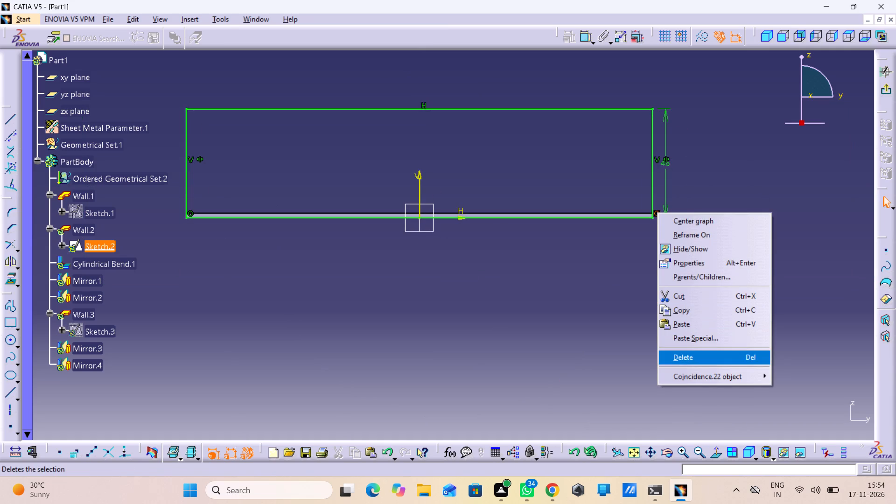
{"action": "left_click", "coordinate": [676, 357]}
Constrain the rectangle's bottom line coincident with the top edge of the base wall.
{"action": "double_click", "coordinate": [584, 42]}
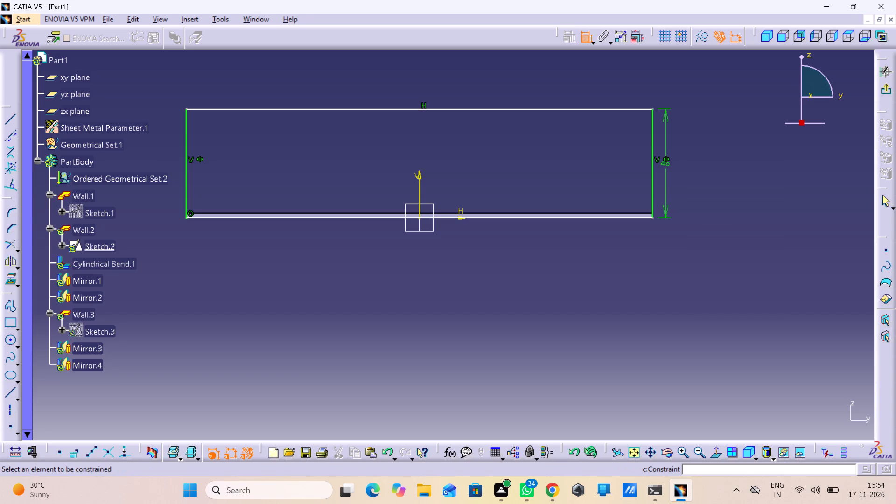
{"action": "middle_click_drag", "start_coordinate": [404, 243], "coordinate": [387, 112]}
{"action": "right_click", "coordinate": [404, 243]}
{"action": "middle_click_drag", "start_coordinate": [524, 66], "coordinate": [531, 232]}
{"action": "left_click", "coordinate": [478, 283]}
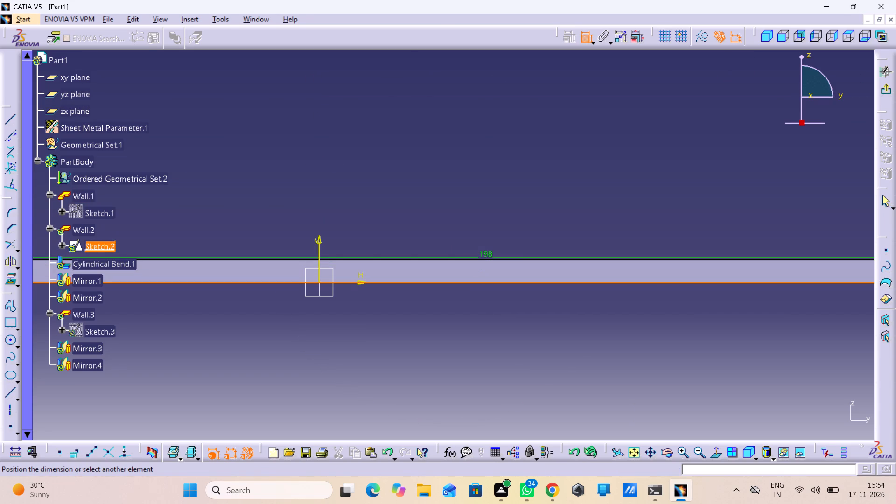
{"action": "left_click", "coordinate": [481, 260]}
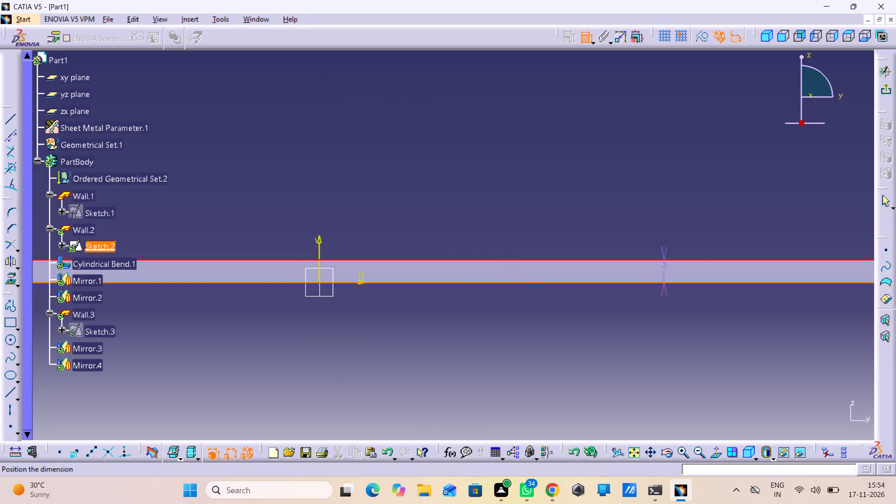
{"action": "right_click", "coordinate": [649, 319]}
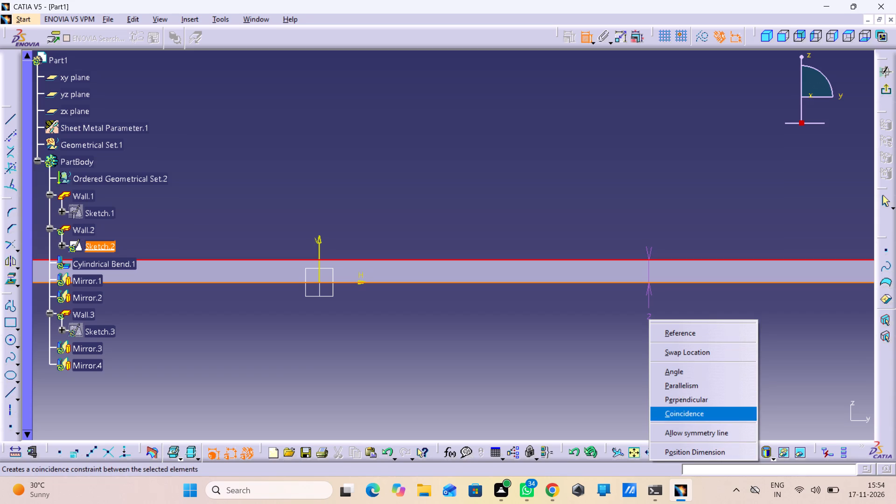
{"action": "left_click", "coordinate": [691, 410]}
Delete the old coincidence constraint at the rectangle's lower-left corner.
{"action": "middle_click_drag", "start_coordinate": [541, 306], "coordinate": [610, 415]}
{"action": "right_click", "coordinate": [541, 306]}
{"action": "middle_click_drag", "start_coordinate": [698, 293], "coordinate": [741, 364]}
{"action": "middle_click_drag", "start_coordinate": [197, 273], "coordinate": [325, 266]}
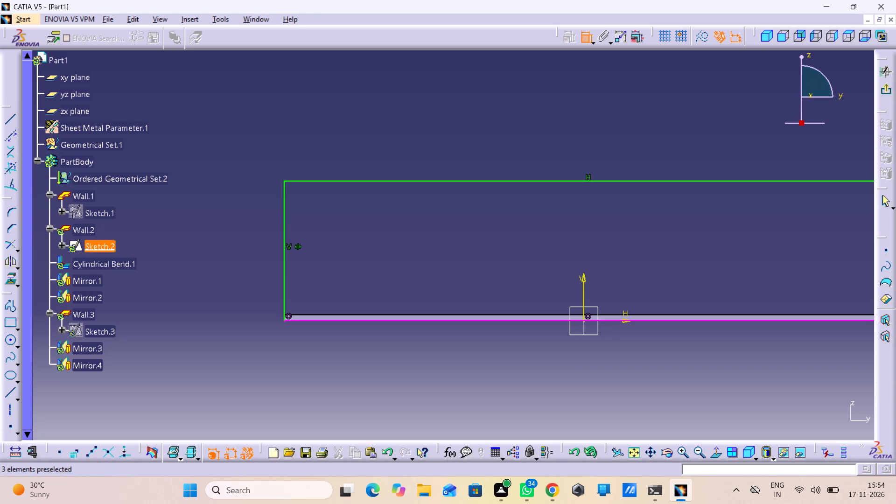
{"action": "middle_click_drag", "start_coordinate": [275, 319], "coordinate": [246, 230]}
{"action": "right_click", "coordinate": [275, 319]}
{"action": "scroll", "coordinate": [275, 319], "scroll_direction": "up", "scroll_amount": 1}
{"action": "middle_click_drag", "start_coordinate": [177, 299], "coordinate": [665, 140]}
{"action": "middle_click_drag", "start_coordinate": [433, 225], "coordinate": [443, 223]}
{"action": "right_click", "coordinate": [479, 295]}
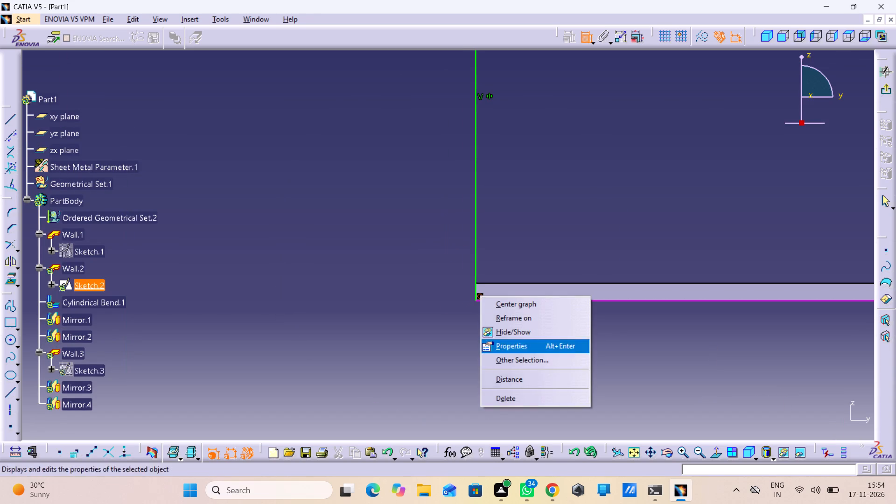
{"action": "left_click", "coordinate": [520, 395]}
Constrain the rectangle's left vertical line coincident with the short end edge of the base wall.
{"action": "middle_click_drag", "start_coordinate": [554, 231], "coordinate": [585, 296]}
{"action": "right_click", "coordinate": [554, 231]}
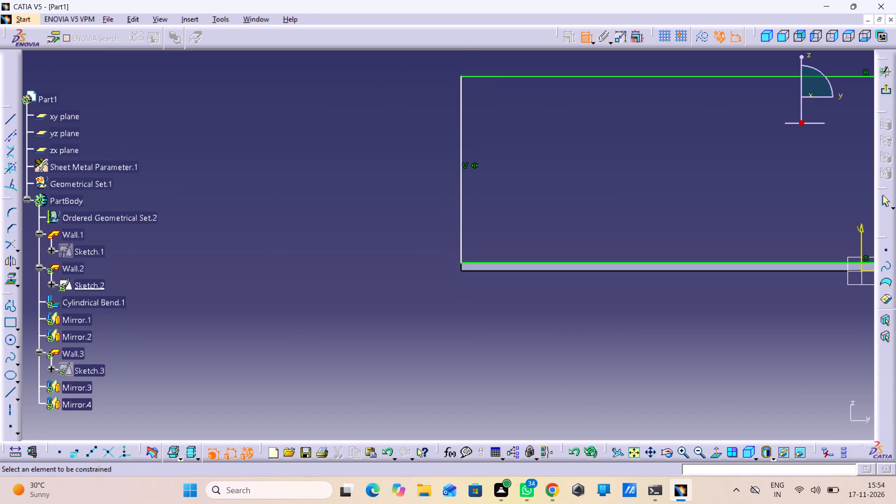
{"action": "middle_click_drag", "start_coordinate": [667, 189], "coordinate": [497, 303]}
{"action": "middle_click_drag", "start_coordinate": [251, 367], "coordinate": [252, 322]}
{"action": "right_click", "coordinate": [251, 367]}
{"action": "middle_click_drag", "start_coordinate": [265, 343], "coordinate": [329, 302]}
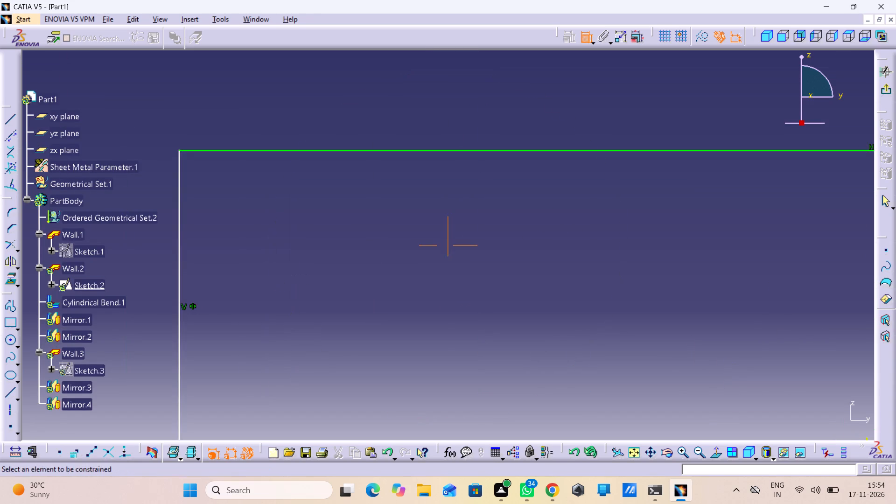
{"action": "middle_click_drag", "start_coordinate": [329, 302], "coordinate": [633, 108]}
{"action": "middle_click_drag", "start_coordinate": [561, 163], "coordinate": [546, 210]}
{"action": "left_click", "coordinate": [531, 293]}
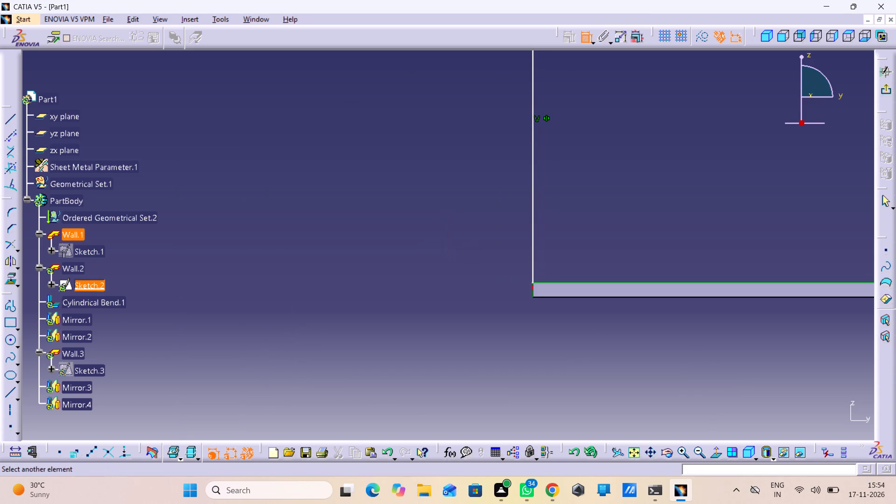
{"action": "left_click", "coordinate": [533, 224]}
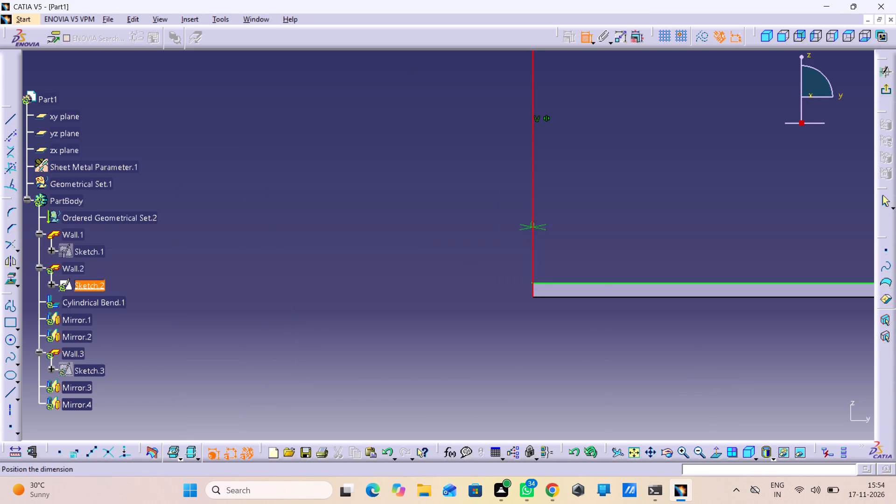
{"action": "right_click", "coordinate": [492, 287]}
{"action": "left_click", "coordinate": [524, 386]}
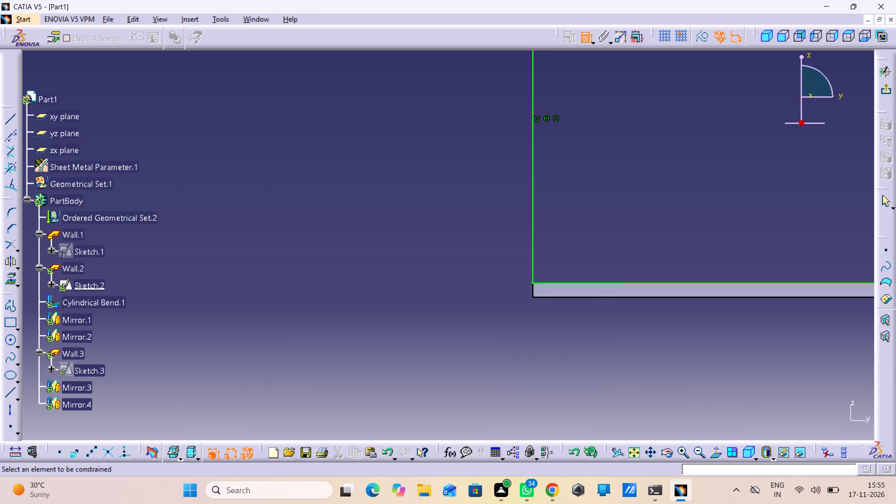
Check the rectangle's other end against the base, and exit Sketch.2 to rebuild the 3D part.
{"action": "middle_click_drag", "start_coordinate": [647, 361], "coordinate": [385, 331]}
{"action": "right_click", "coordinate": [358, 275]}
{"action": "middle_click_drag", "start_coordinate": [537, 241], "coordinate": [360, 331]}
{"action": "middle_click_drag", "start_coordinate": [583, 322], "coordinate": [596, 350]}
{"action": "right_click", "coordinate": [583, 322]}
{"action": "middle_click_drag", "start_coordinate": [707, 333], "coordinate": [501, 368]}
{"action": "middle_click_drag", "start_coordinate": [506, 352], "coordinate": [489, 251]}
{"action": "right_click", "coordinate": [506, 352]}
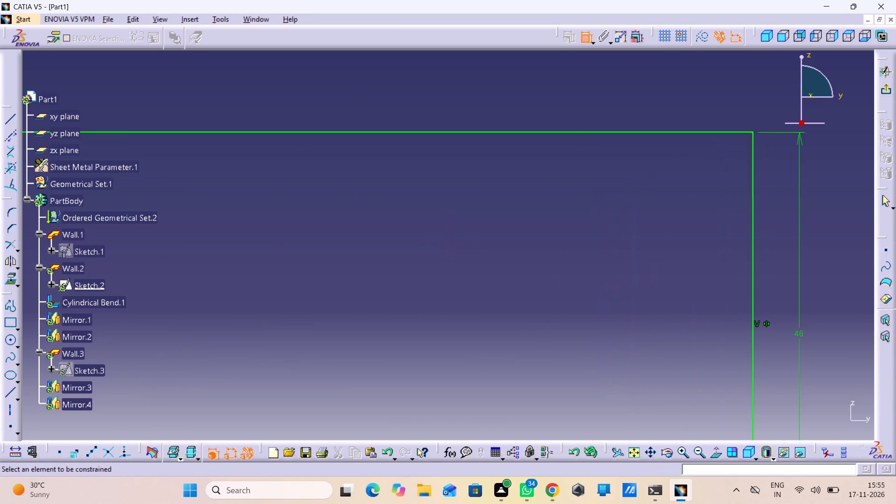
{"action": "middle_click_drag", "start_coordinate": [625, 287], "coordinate": [536, 150]}
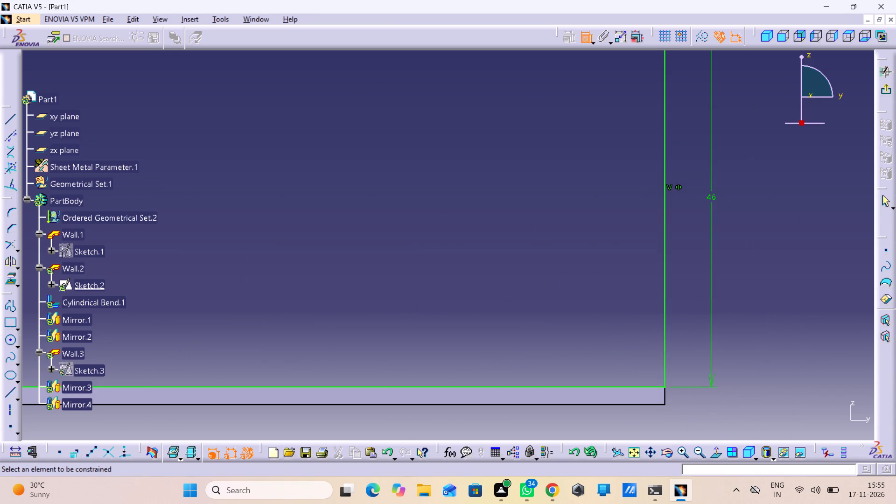
{"action": "left_click", "coordinate": [888, 91]}
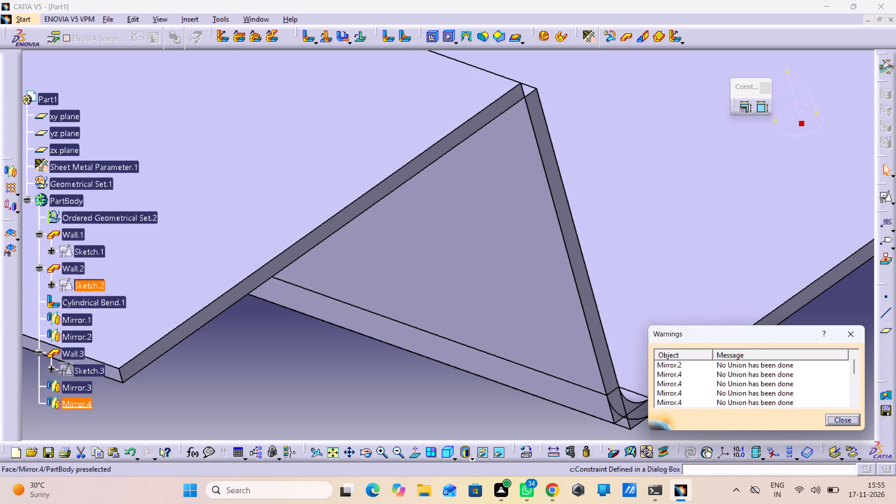
{"action": "left_click", "coordinate": [854, 335]}
Delete Cylindrical Bend.1 between the base wall and the side wall.
{"action": "middle_click_drag", "start_coordinate": [586, 307], "coordinate": [598, 363]}
{"action": "right_click", "coordinate": [586, 307]}
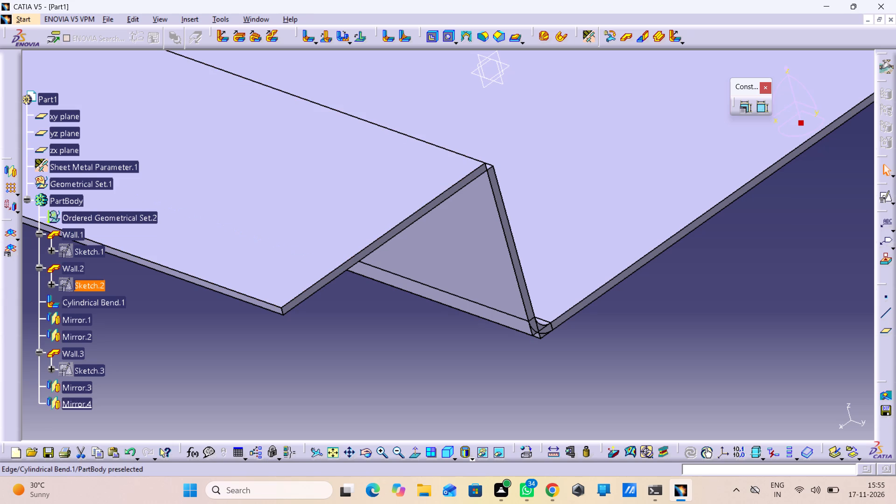
{"action": "right_click", "coordinate": [105, 301]}
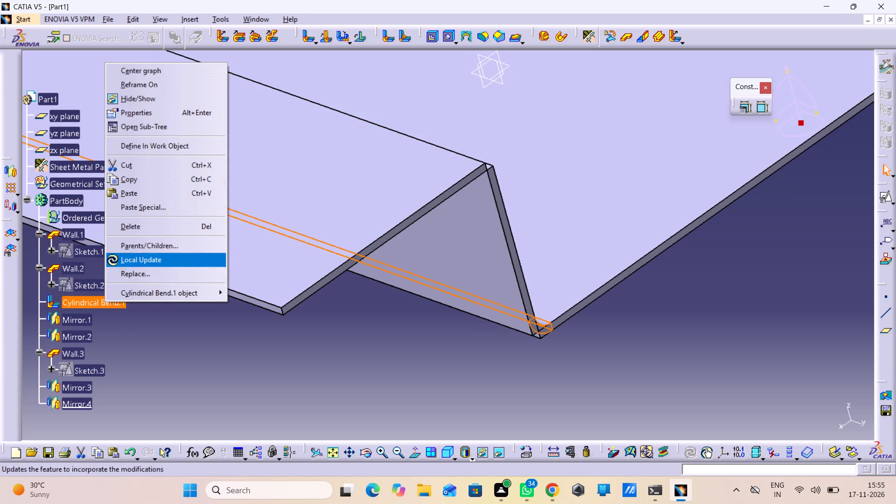
{"action": "left_click", "coordinate": [139, 231]}
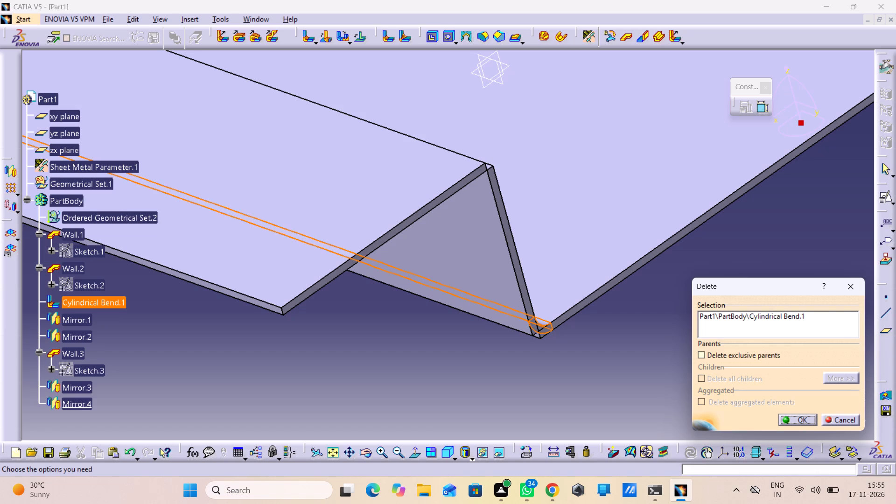
{"action": "left_click", "coordinate": [795, 422]}
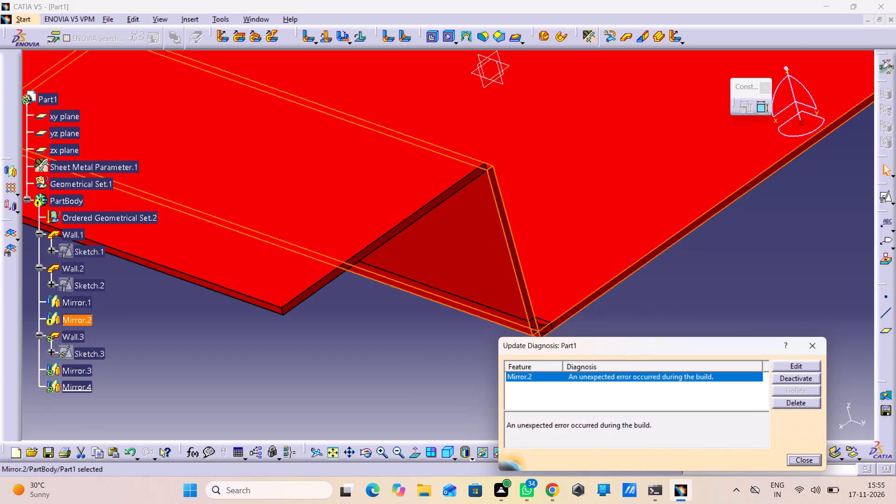
{"action": "left_click", "coordinate": [817, 345]}
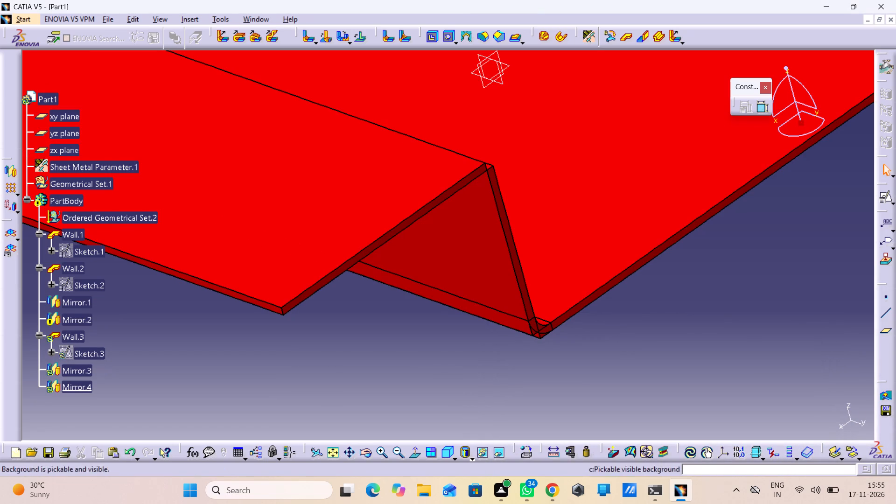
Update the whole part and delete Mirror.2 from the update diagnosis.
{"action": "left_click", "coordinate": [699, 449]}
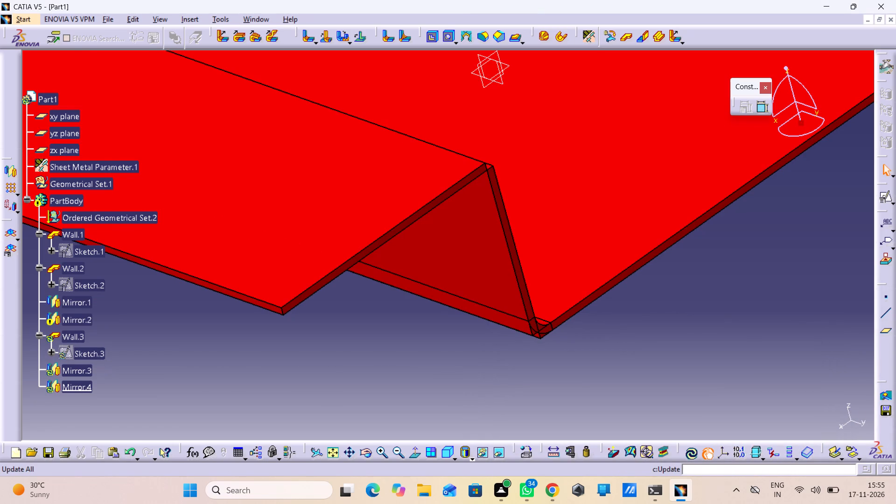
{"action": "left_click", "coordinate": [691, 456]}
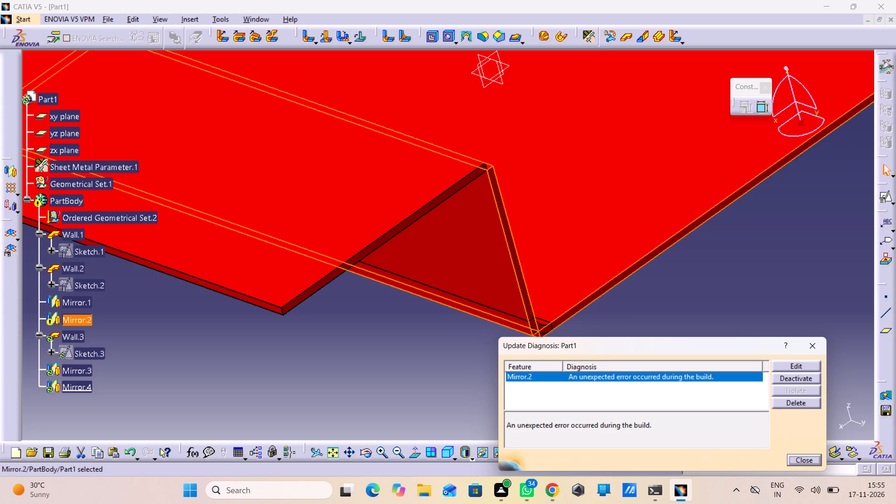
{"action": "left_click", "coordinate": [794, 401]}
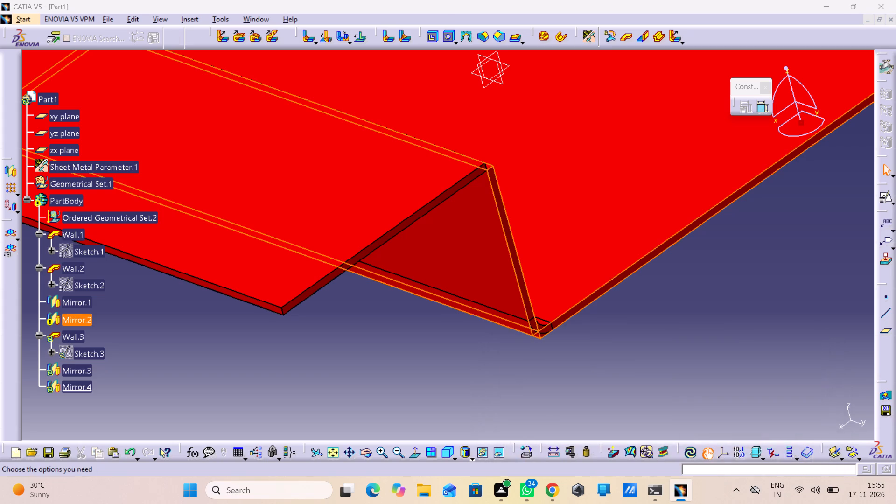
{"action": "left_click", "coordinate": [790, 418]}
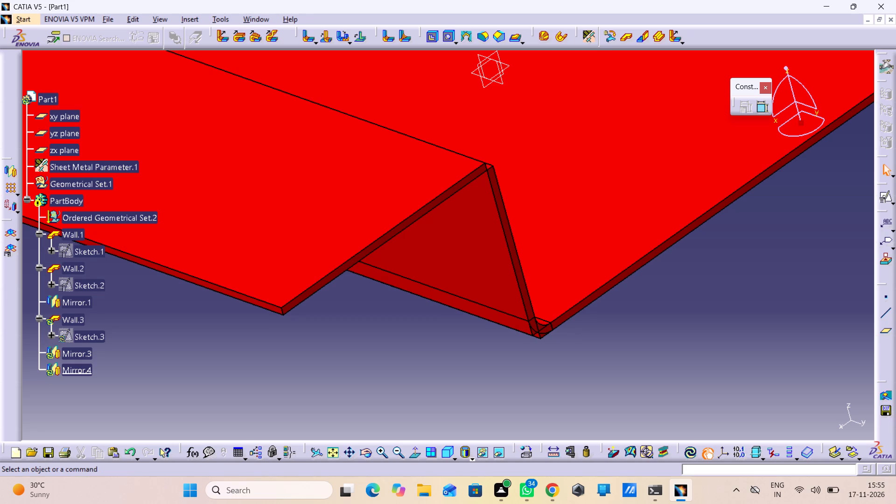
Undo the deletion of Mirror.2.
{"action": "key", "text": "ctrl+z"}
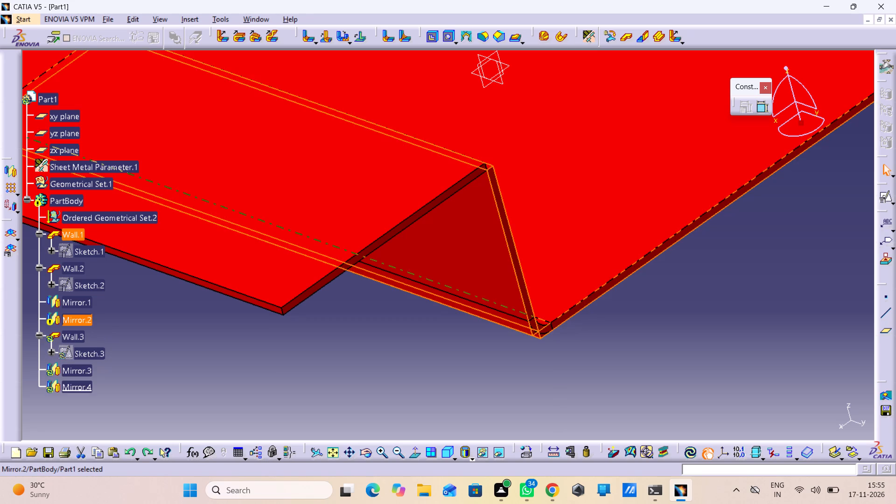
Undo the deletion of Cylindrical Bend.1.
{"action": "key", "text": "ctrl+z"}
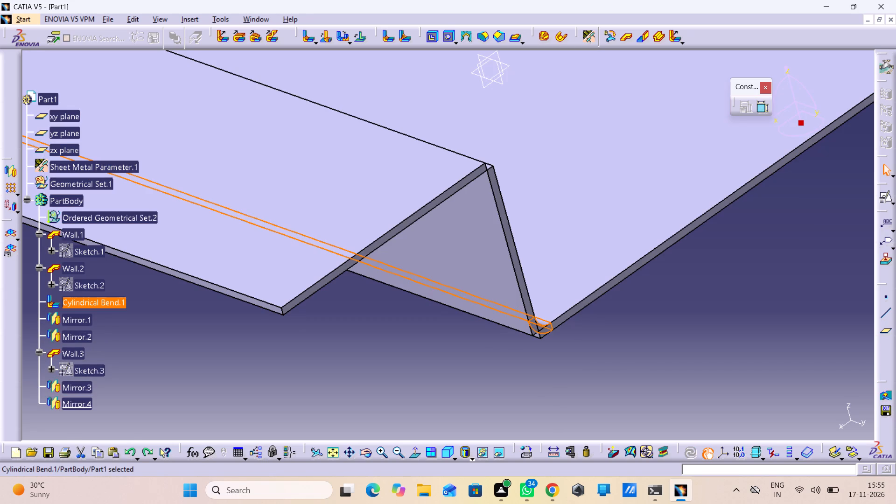
Delete Cylindrical Bend.1 between the base wall and the side wall again.
{"action": "middle_click_drag", "start_coordinate": [599, 406], "coordinate": [524, 319]}
{"action": "right_click_drag", "start_coordinate": [599, 406], "coordinate": [524, 319]}
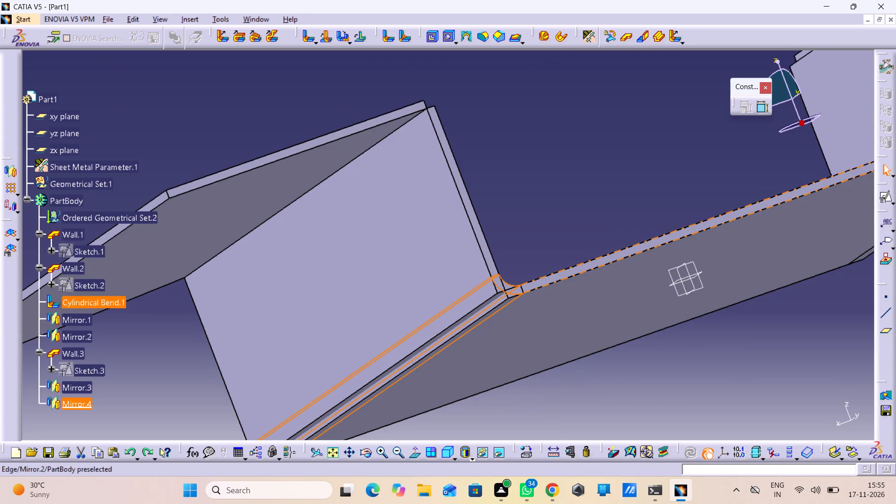
{"action": "middle_click_drag", "start_coordinate": [652, 234], "coordinate": [635, 263]}
{"action": "right_click_drag", "start_coordinate": [652, 234], "coordinate": [635, 263]}
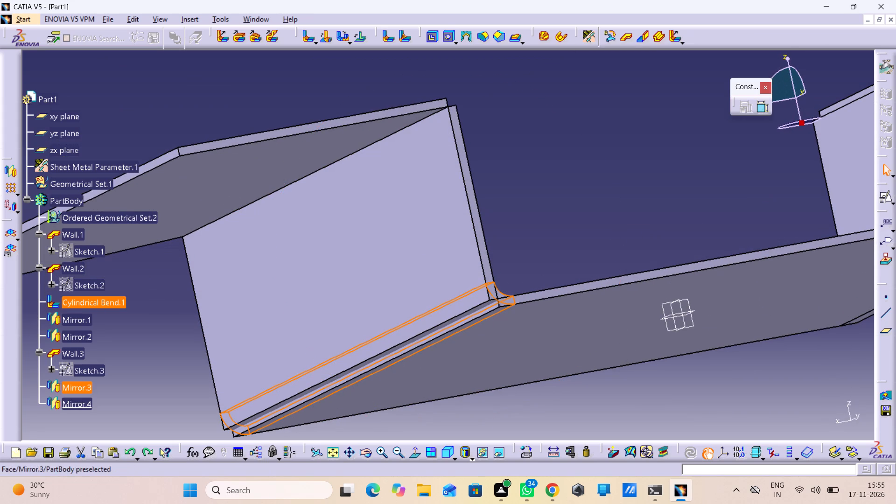
{"action": "right_click", "coordinate": [94, 303]}
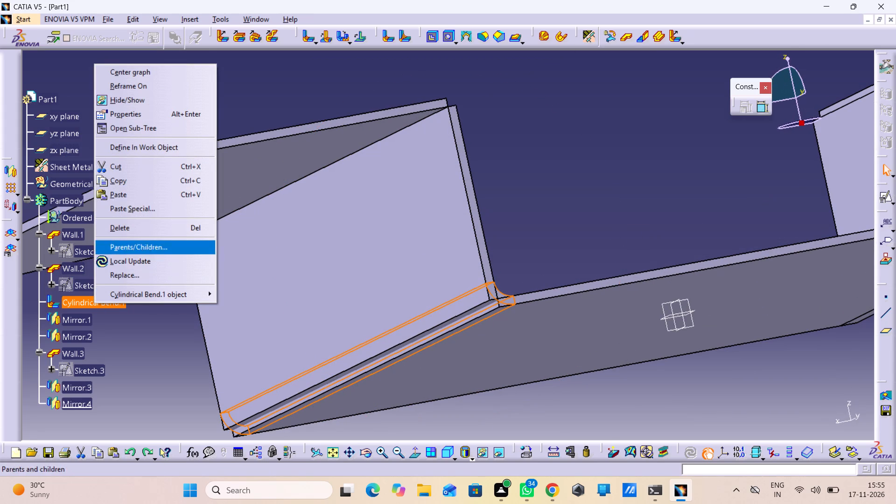
{"action": "left_click", "coordinate": [133, 231]}
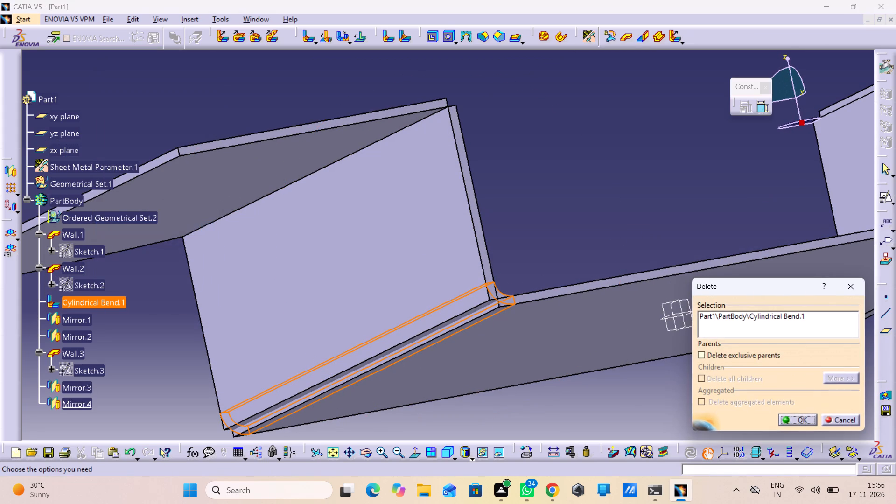
{"action": "left_click", "coordinate": [792, 415]}
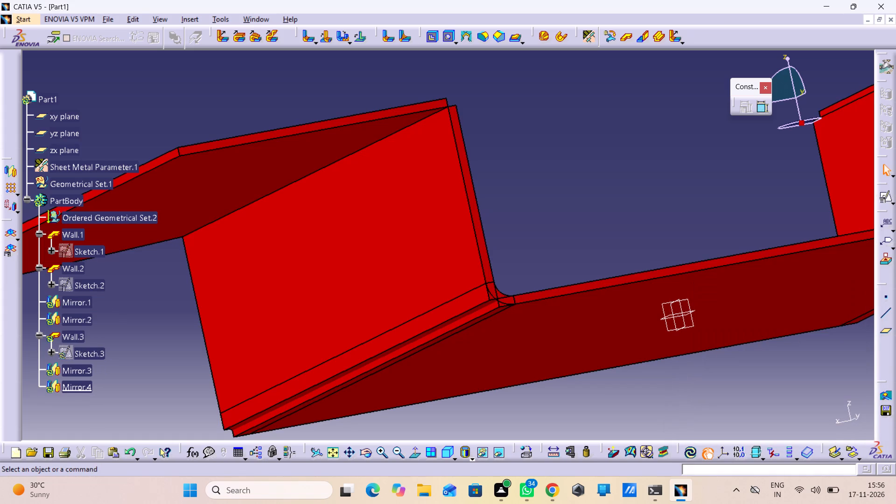
Update the whole part and delete Mirror.2 from the update diagnosis.
{"action": "middle_click_drag", "start_coordinate": [536, 230], "coordinate": [529, 259]}
{"action": "right_click_drag", "start_coordinate": [536, 230], "coordinate": [529, 259]}
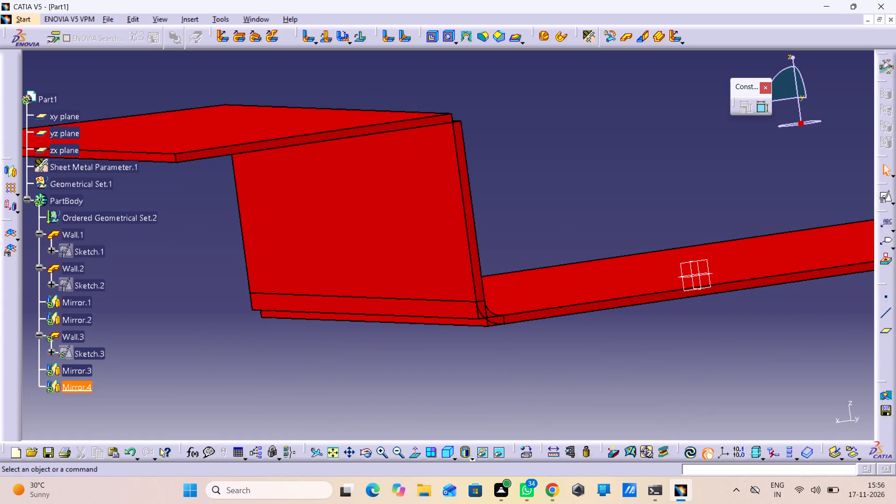
{"action": "left_click", "coordinate": [690, 455]}
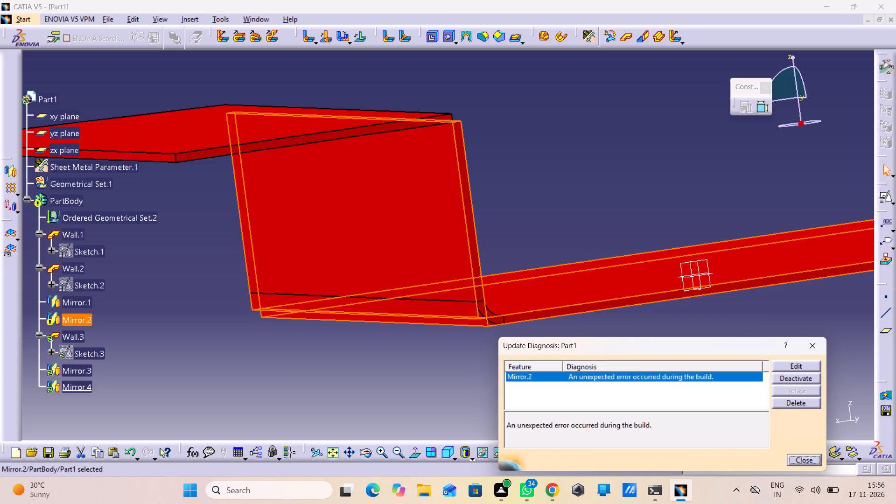
{"action": "left_click", "coordinate": [800, 406]}
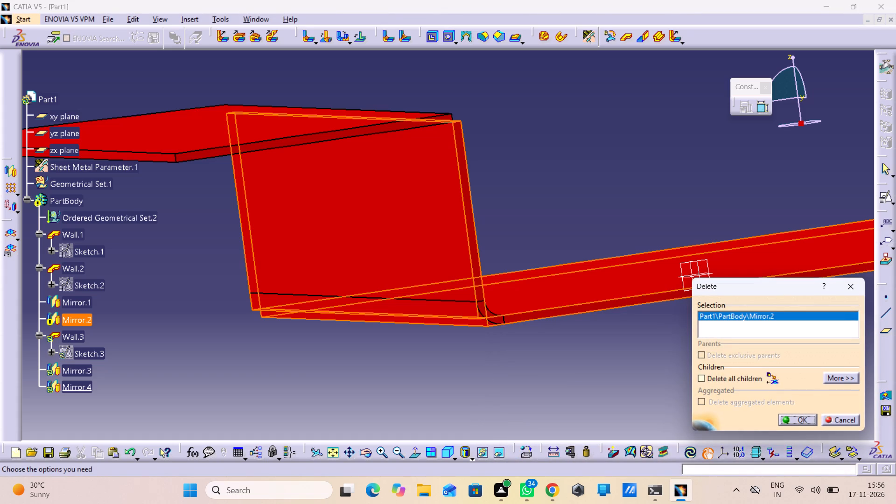
{"action": "left_click", "coordinate": [805, 423]}
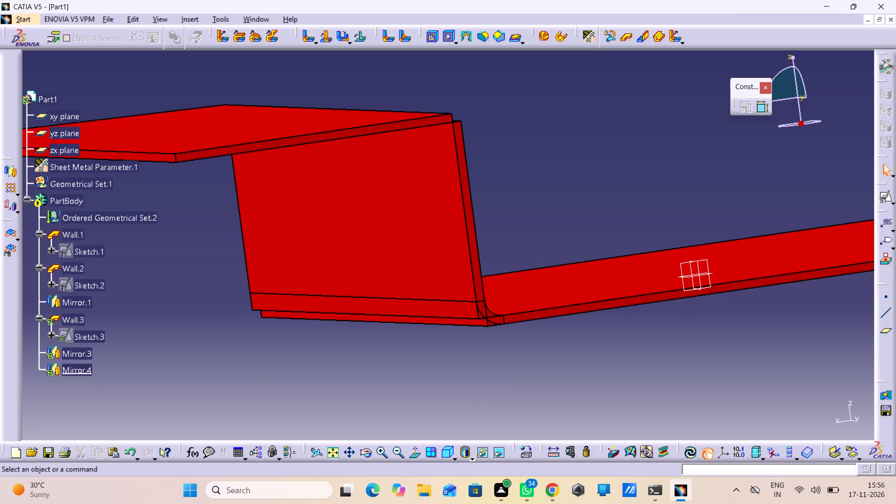
Delete Mirror.4 from the PartBody.
{"action": "right_click", "coordinate": [61, 353]}
{"action": "left_click", "coordinate": [88, 388]}
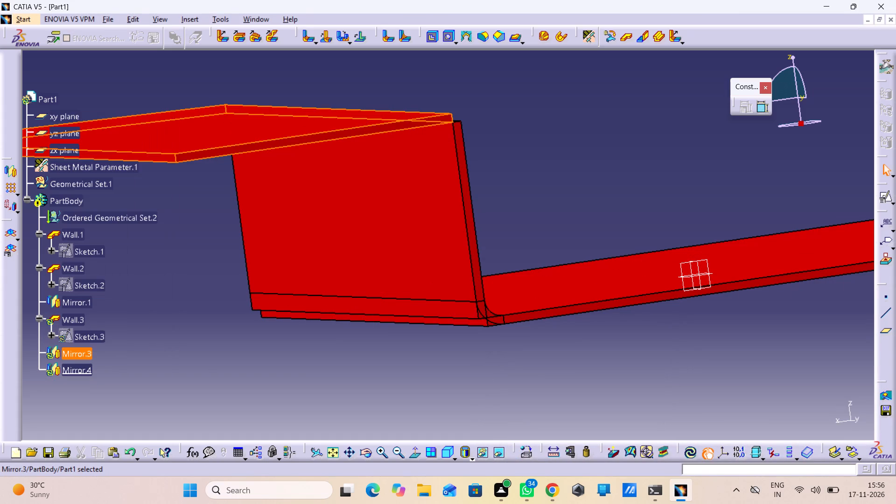
{"action": "left_click", "coordinate": [77, 374]}
{"action": "right_click_drag", "start_coordinate": [77, 374], "coordinate": [72, 376]}
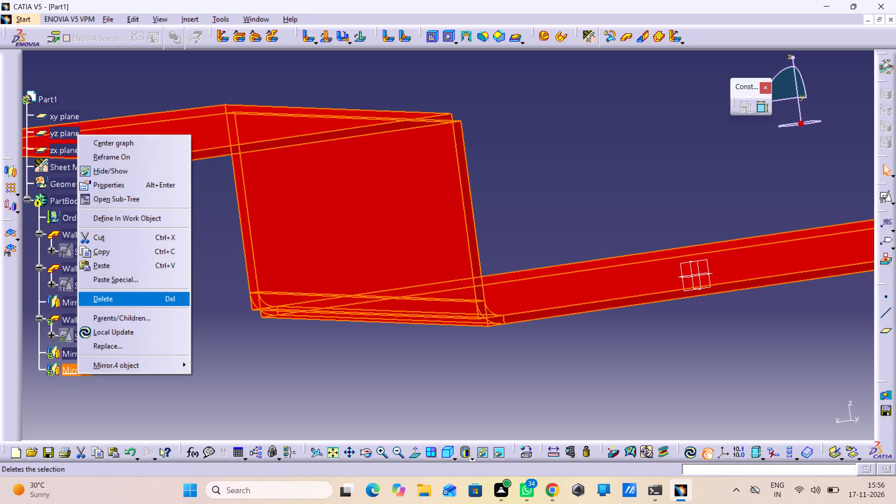
{"action": "left_click", "coordinate": [107, 299]}
{"action": "right_click", "coordinate": [83, 355]}
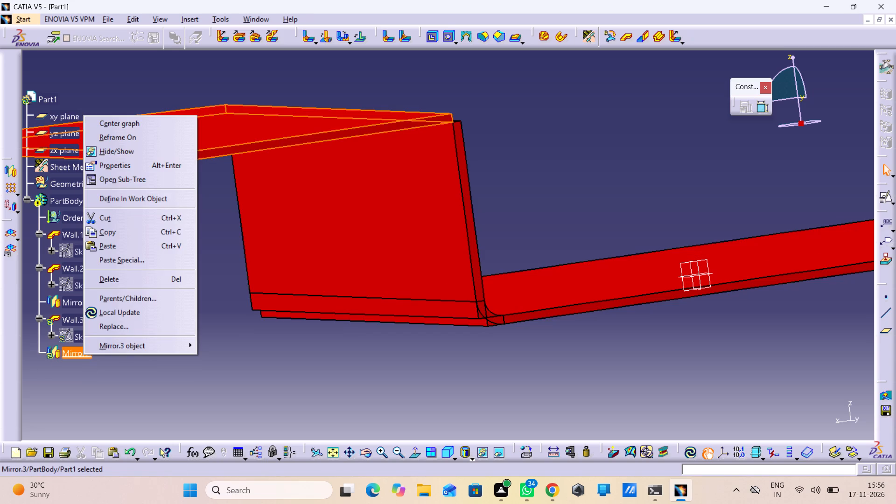
{"action": "left_click", "coordinate": [329, 376]}
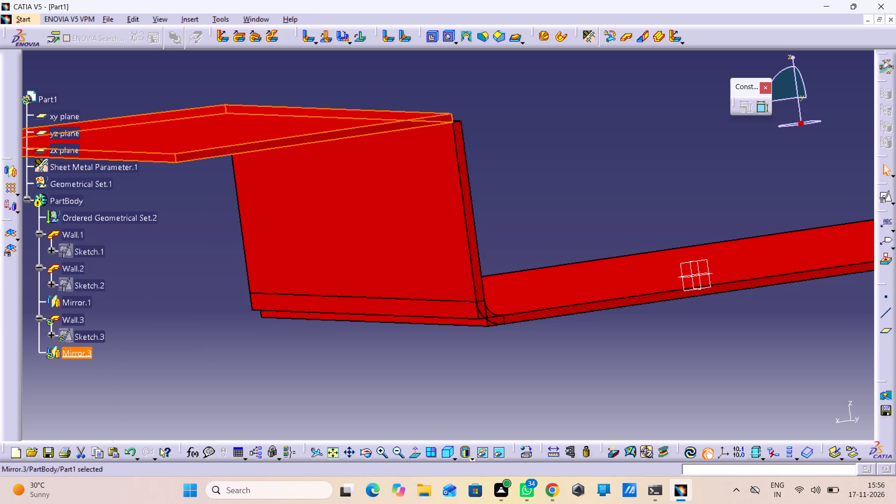
Update the part and deactivate Sketch.3 from the update diagnosis.
{"action": "left_click", "coordinate": [689, 455]}
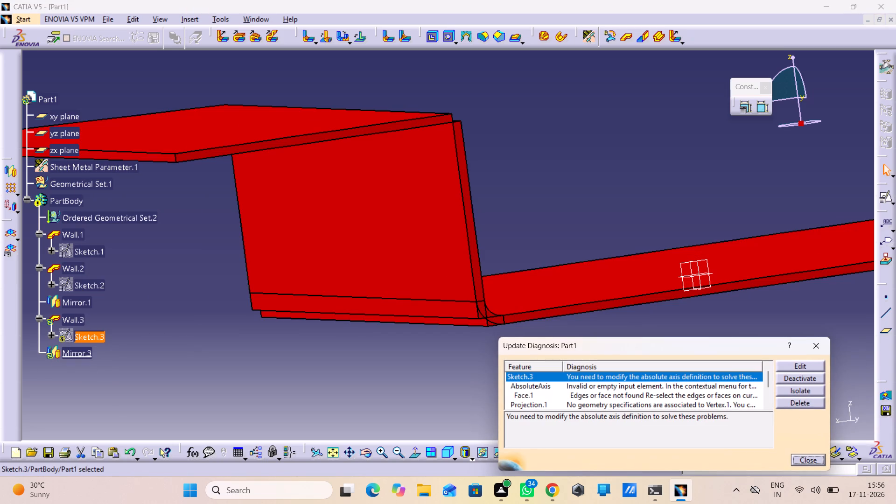
{"action": "left_click", "coordinate": [795, 380]}
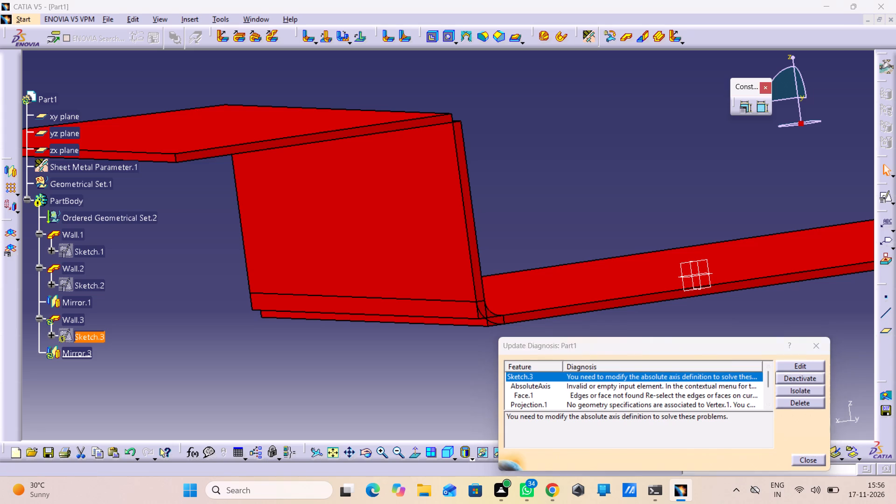
{"action": "left_click", "coordinate": [794, 418]}
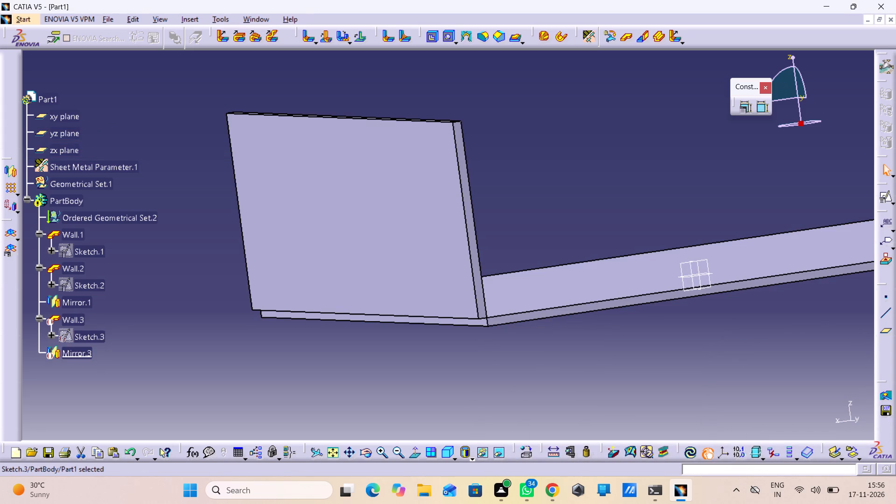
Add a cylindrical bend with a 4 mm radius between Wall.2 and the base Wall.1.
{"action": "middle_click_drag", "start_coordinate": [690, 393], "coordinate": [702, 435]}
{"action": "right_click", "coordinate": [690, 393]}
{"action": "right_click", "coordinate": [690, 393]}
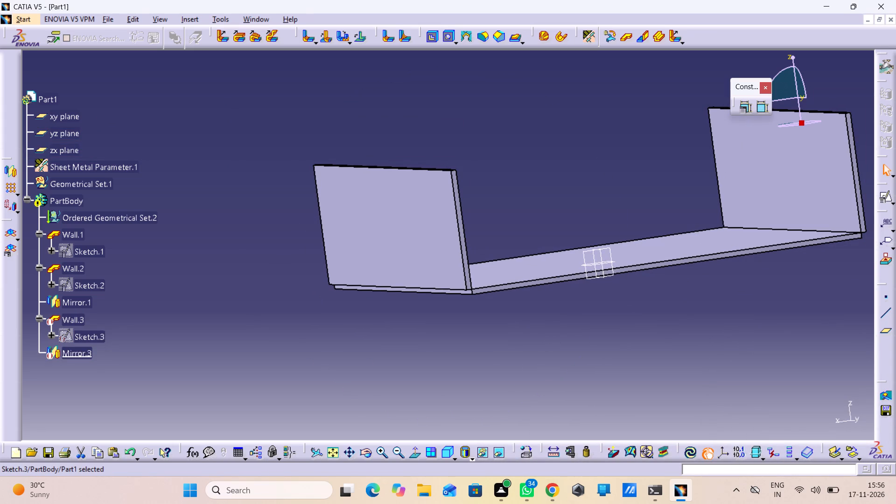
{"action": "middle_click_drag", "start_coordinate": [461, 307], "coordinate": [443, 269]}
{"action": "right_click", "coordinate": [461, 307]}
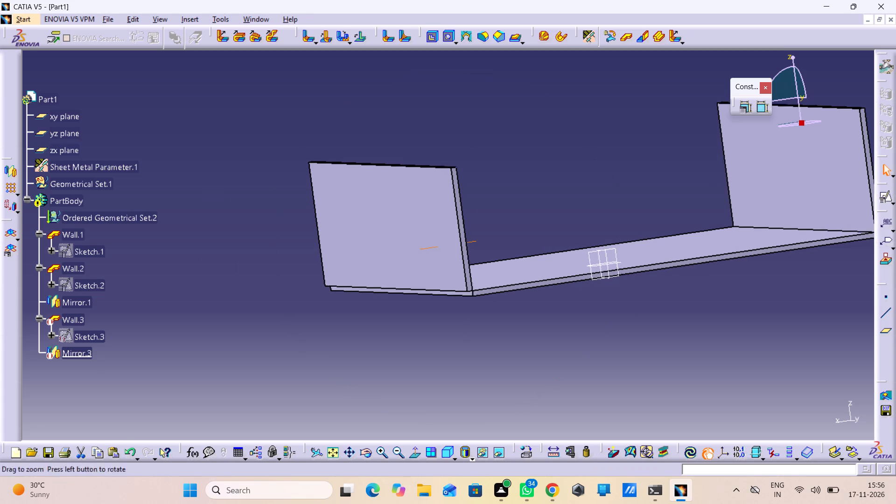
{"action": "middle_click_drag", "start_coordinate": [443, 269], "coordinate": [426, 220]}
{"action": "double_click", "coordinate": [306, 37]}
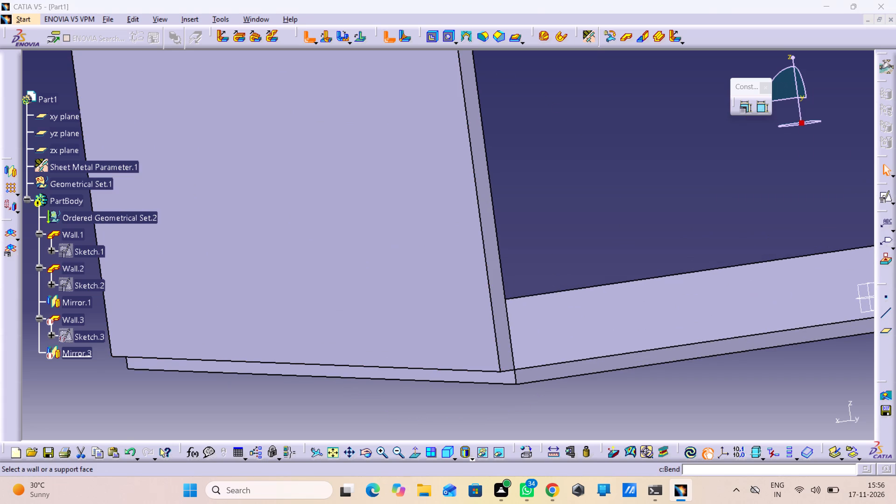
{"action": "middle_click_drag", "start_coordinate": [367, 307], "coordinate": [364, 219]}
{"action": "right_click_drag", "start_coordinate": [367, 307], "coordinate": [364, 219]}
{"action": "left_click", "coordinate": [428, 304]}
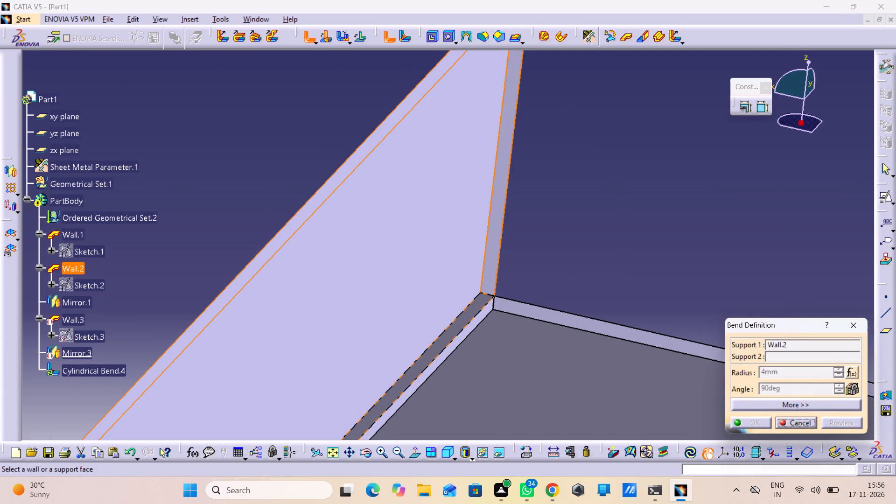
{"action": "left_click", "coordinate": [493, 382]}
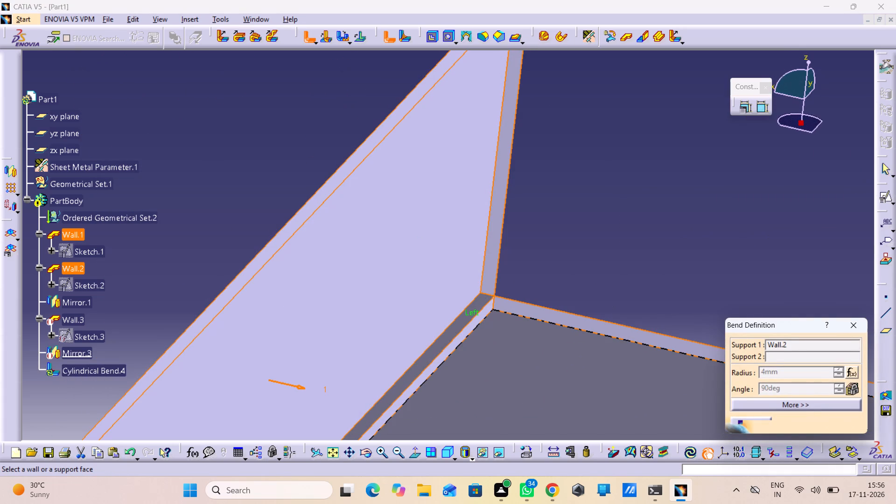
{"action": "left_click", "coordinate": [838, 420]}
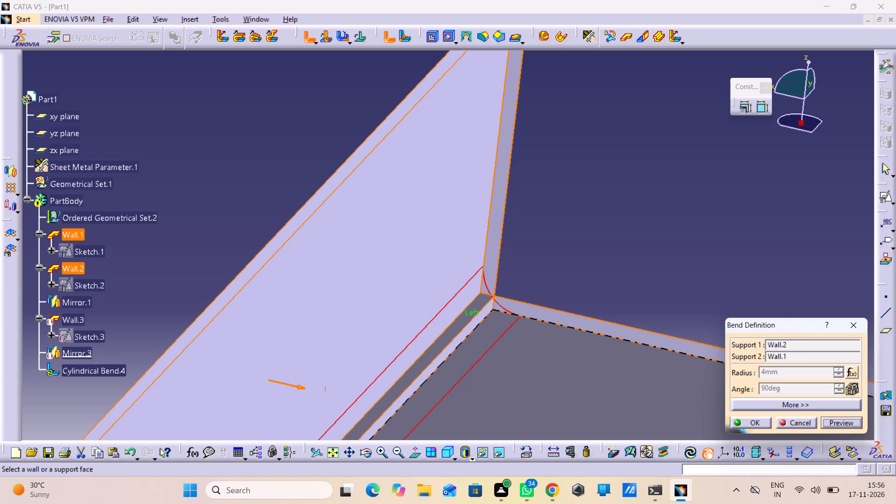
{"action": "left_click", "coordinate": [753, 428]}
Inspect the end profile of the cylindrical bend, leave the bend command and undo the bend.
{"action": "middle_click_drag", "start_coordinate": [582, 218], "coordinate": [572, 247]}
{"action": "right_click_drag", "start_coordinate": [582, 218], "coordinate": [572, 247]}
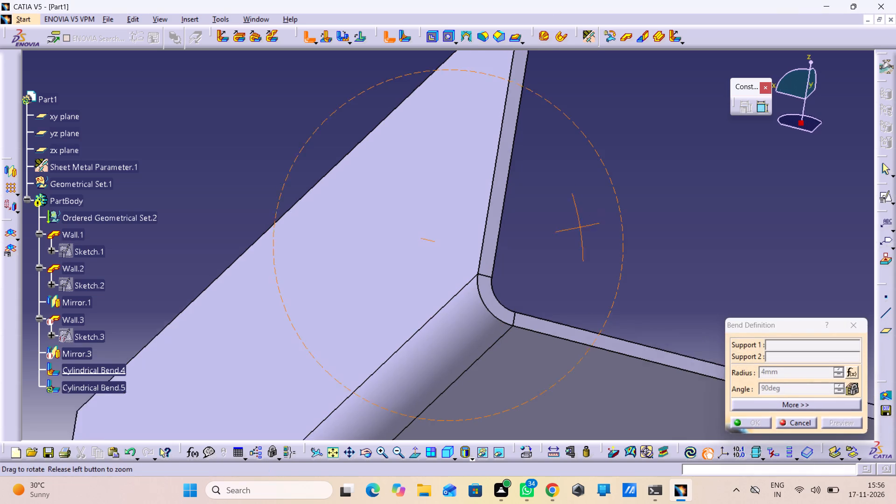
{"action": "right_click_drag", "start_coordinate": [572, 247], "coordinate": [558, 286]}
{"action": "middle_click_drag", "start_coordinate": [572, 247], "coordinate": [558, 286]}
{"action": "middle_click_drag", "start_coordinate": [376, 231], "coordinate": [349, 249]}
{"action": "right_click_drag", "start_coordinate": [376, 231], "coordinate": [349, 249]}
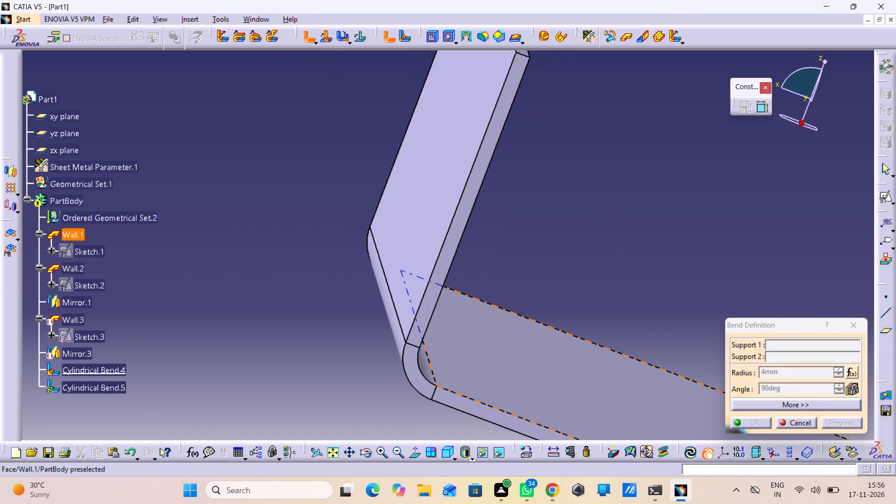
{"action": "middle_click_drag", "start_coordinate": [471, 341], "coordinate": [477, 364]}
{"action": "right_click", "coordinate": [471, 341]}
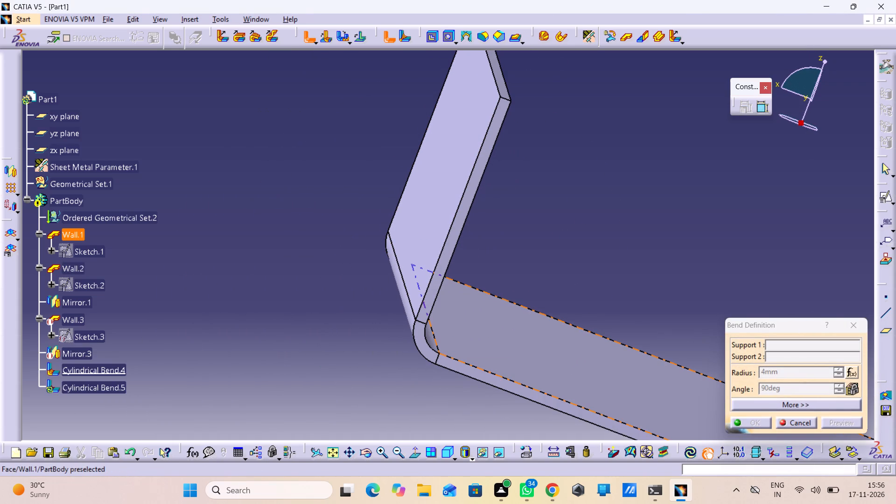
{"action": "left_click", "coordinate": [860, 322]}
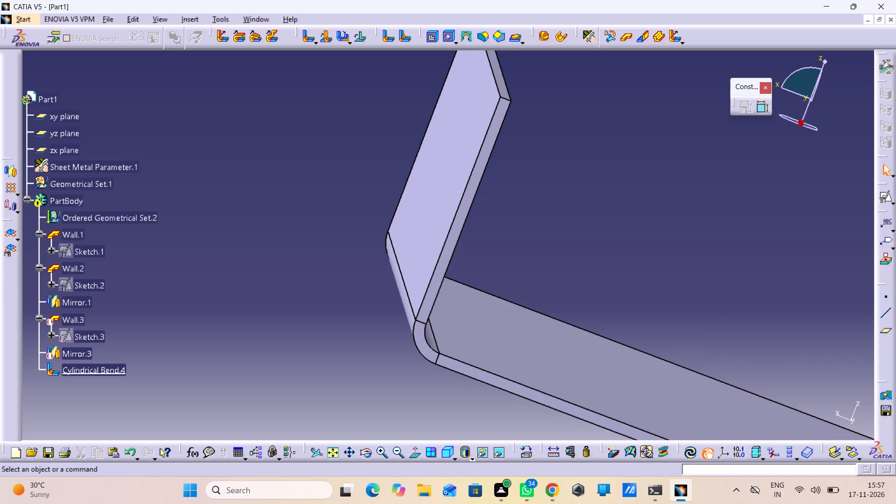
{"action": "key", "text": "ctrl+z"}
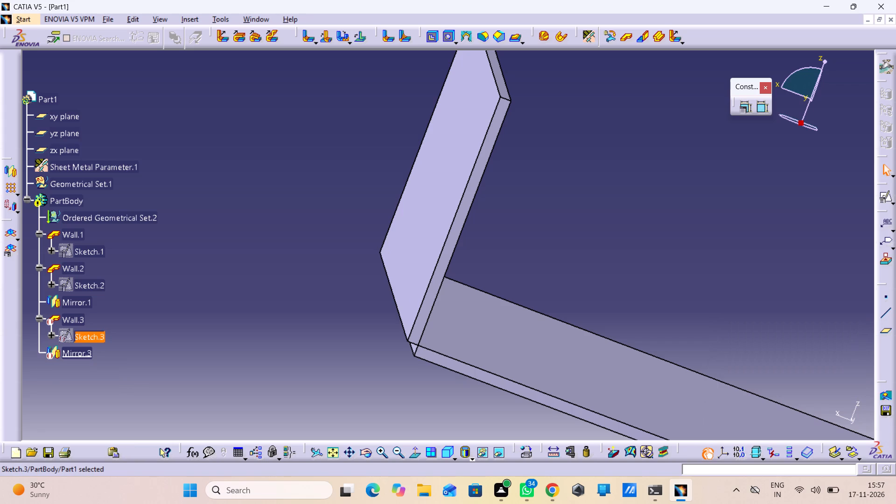
Add a conical bend between Wall.2 and the base Wall.1 with left and right radii of 0.25 mm.
{"action": "double_click", "coordinate": [409, 35]}
{"action": "middle_click_drag", "start_coordinate": [430, 237], "coordinate": [501, 213]}
{"action": "right_click_drag", "start_coordinate": [430, 237], "coordinate": [501, 213]}
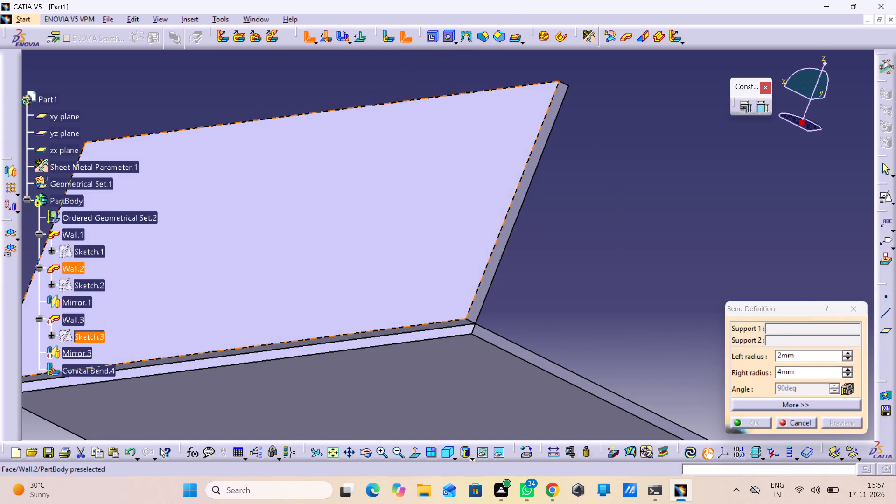
{"action": "left_click", "coordinate": [438, 269]}
{"action": "left_click", "coordinate": [417, 400]}
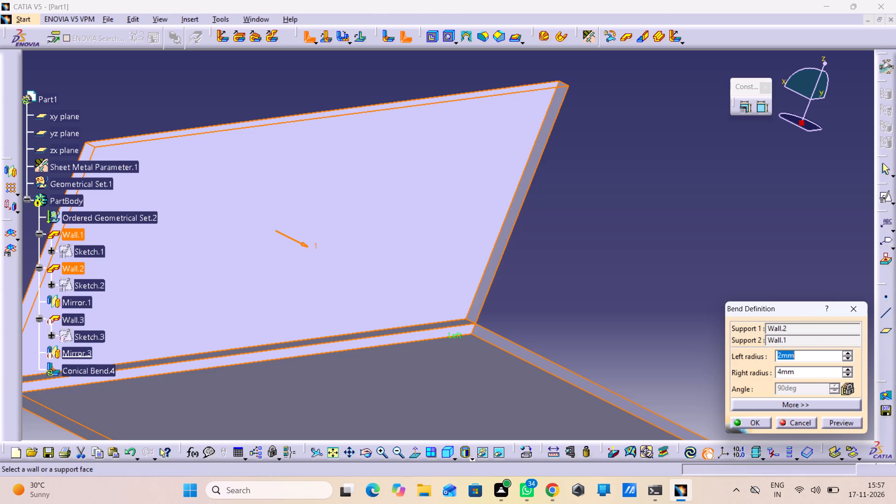
{"action": "double_click", "coordinate": [810, 356]}
{"action": "type", "text": ".5"}
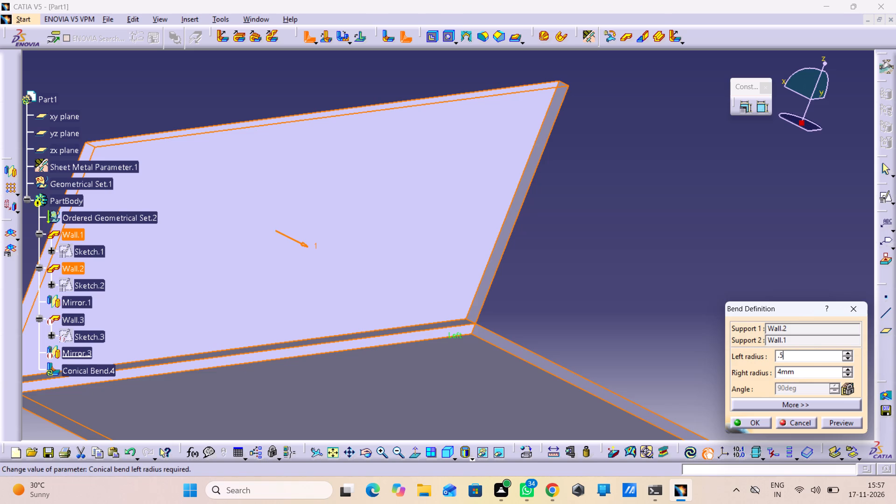
{"action": "key", "text": "BackSpace"}
{"action": "key", "text": "BackSpace"}
{"action": "type", "text": ".25"}
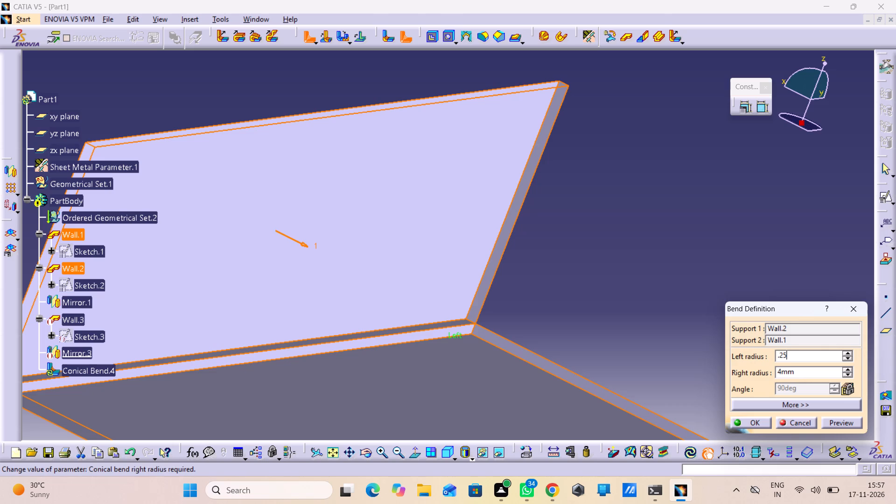
{"action": "double_click", "coordinate": [801, 376]}
{"action": "type", "text": ".25"}
{"action": "key", "text": "Return"}
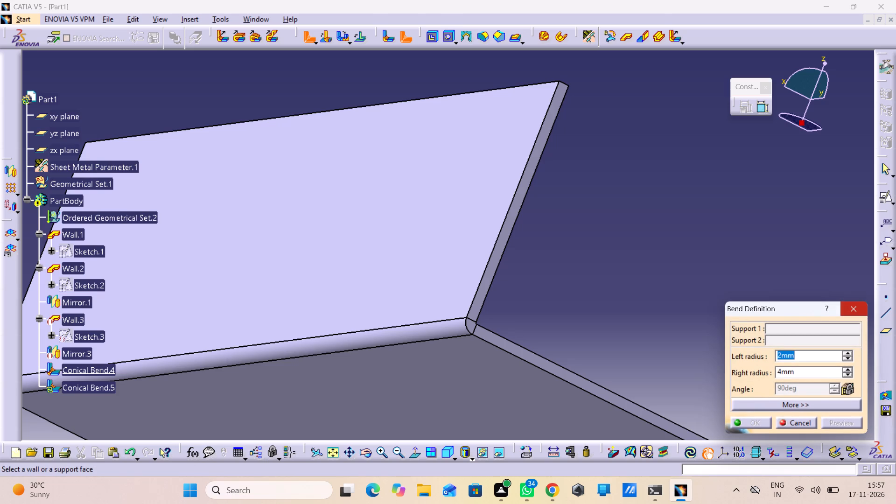
{"action": "left_click", "coordinate": [860, 308]}
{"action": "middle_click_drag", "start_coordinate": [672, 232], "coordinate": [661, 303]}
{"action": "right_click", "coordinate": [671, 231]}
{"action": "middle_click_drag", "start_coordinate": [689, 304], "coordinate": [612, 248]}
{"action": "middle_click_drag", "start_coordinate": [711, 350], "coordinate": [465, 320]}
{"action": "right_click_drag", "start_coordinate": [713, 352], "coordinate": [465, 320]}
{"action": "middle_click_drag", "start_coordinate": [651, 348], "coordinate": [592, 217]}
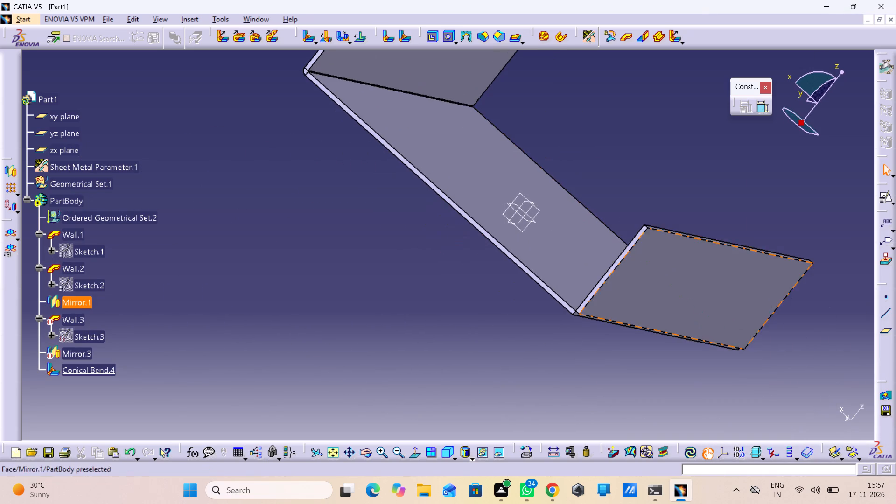
Add a conical bend between the base Wall.1 and the mirrored wall Mirror.1 with left and right radii of 0.25 mm.
{"action": "middle_click_drag", "start_coordinate": [675, 366], "coordinate": [708, 293]}
{"action": "right_click_drag", "start_coordinate": [673, 365], "coordinate": [708, 293]}
{"action": "middle_click_drag", "start_coordinate": [616, 272], "coordinate": [628, 224]}
{"action": "right_click_drag", "start_coordinate": [616, 272], "coordinate": [628, 224]}
{"action": "middle_click_drag", "start_coordinate": [628, 252], "coordinate": [623, 332]}
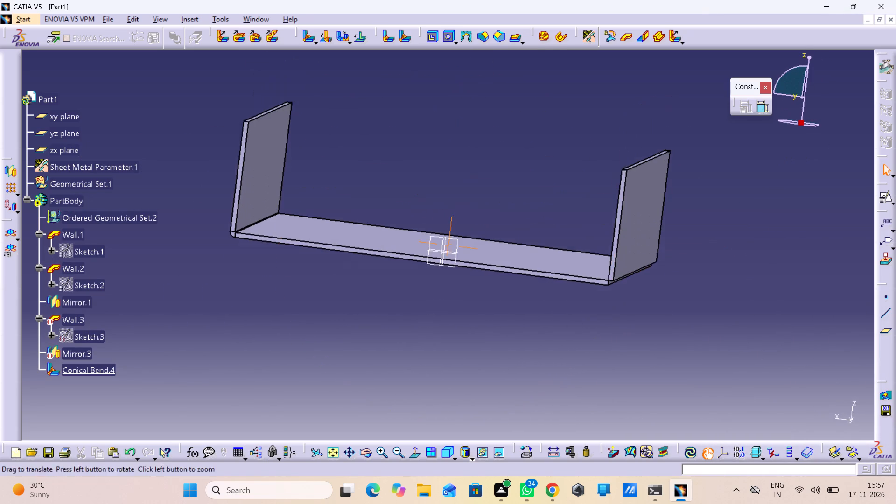
{"action": "middle_click_drag", "start_coordinate": [623, 332], "coordinate": [623, 341]}
{"action": "middle_click_drag", "start_coordinate": [556, 330], "coordinate": [554, 240]}
{"action": "right_click_drag", "start_coordinate": [556, 330], "coordinate": [554, 240]}
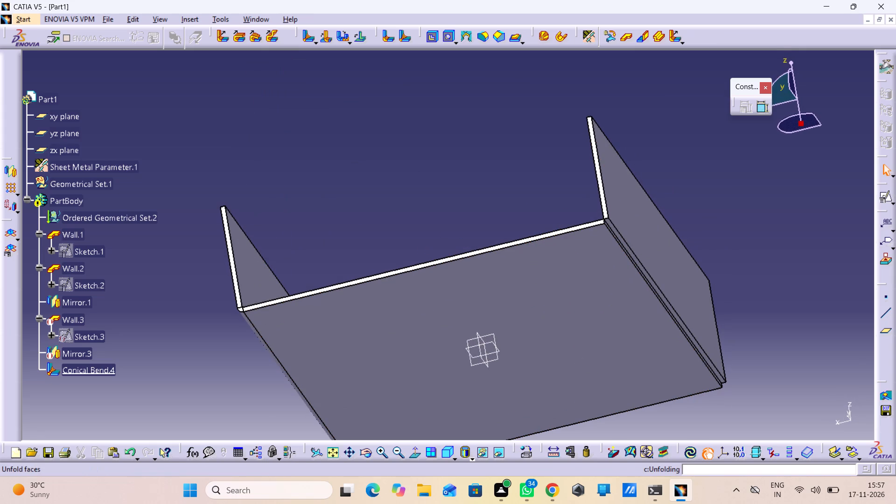
{"action": "left_click", "coordinate": [404, 33]}
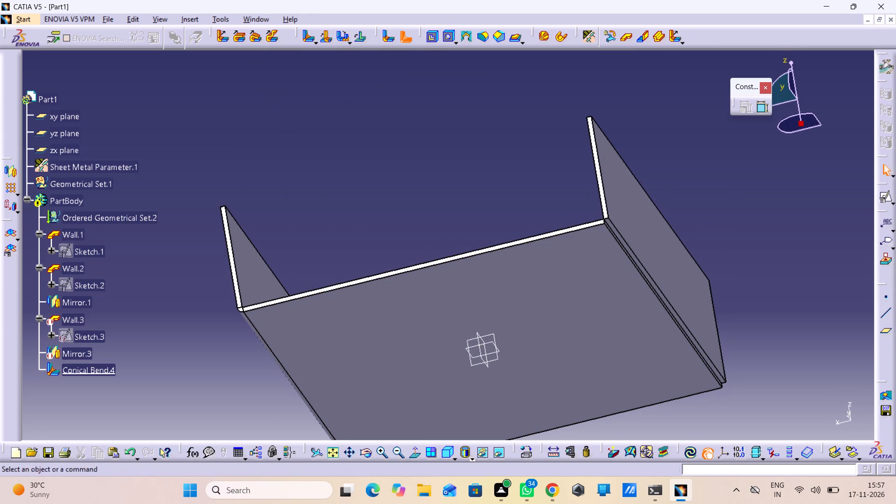
{"action": "left_click", "coordinate": [546, 301]}
{"action": "left_click", "coordinate": [644, 227]}
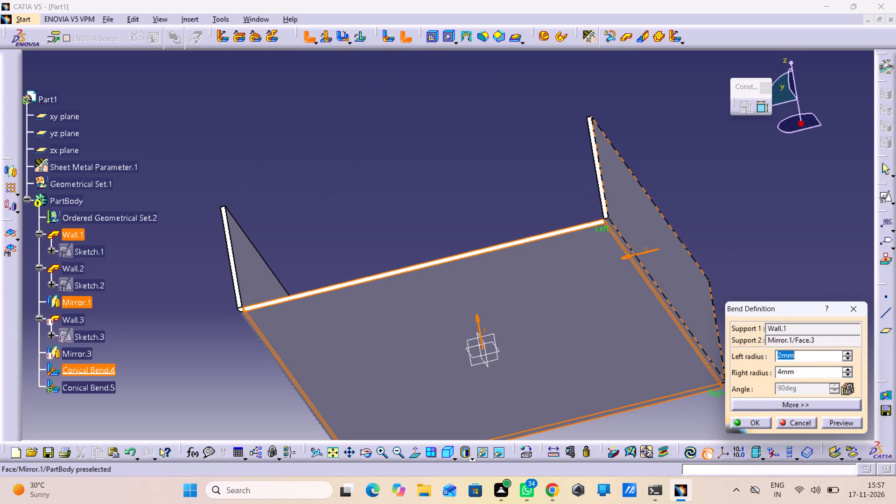
{"action": "type", "text": ".25"}
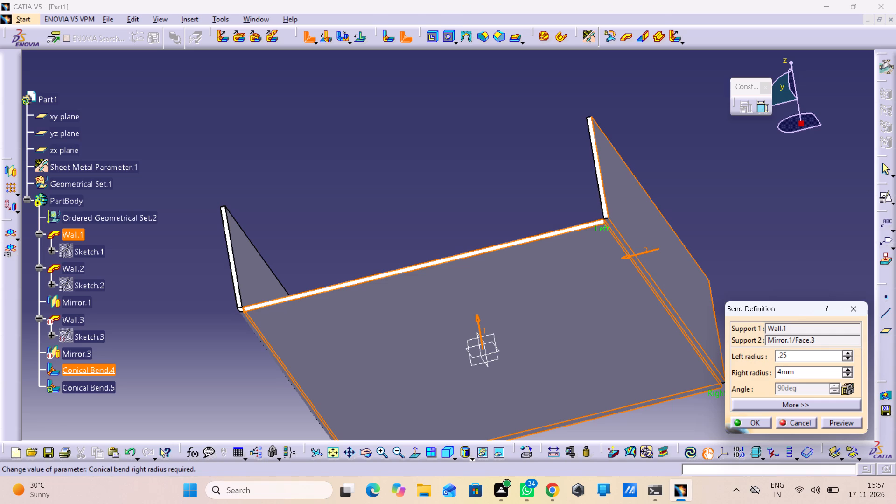
{"action": "double_click", "coordinate": [803, 372]}
{"action": "type", "text": ".25"}
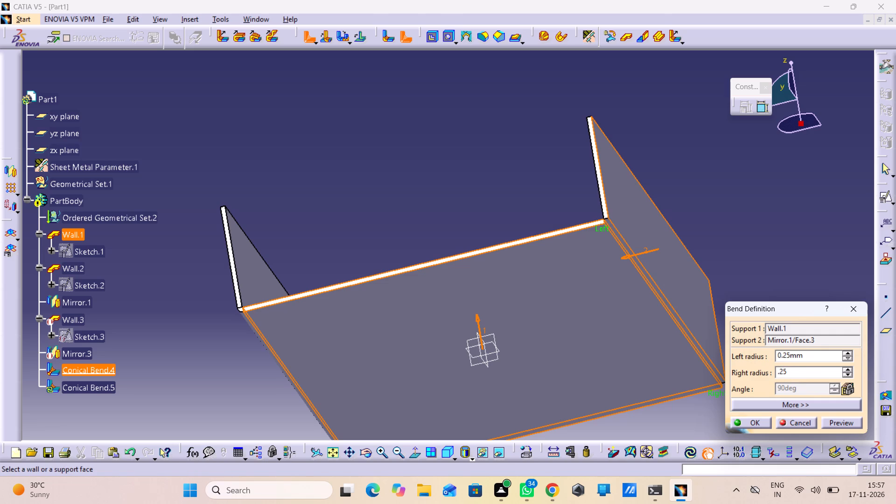
{"action": "left_click", "coordinate": [751, 420]}
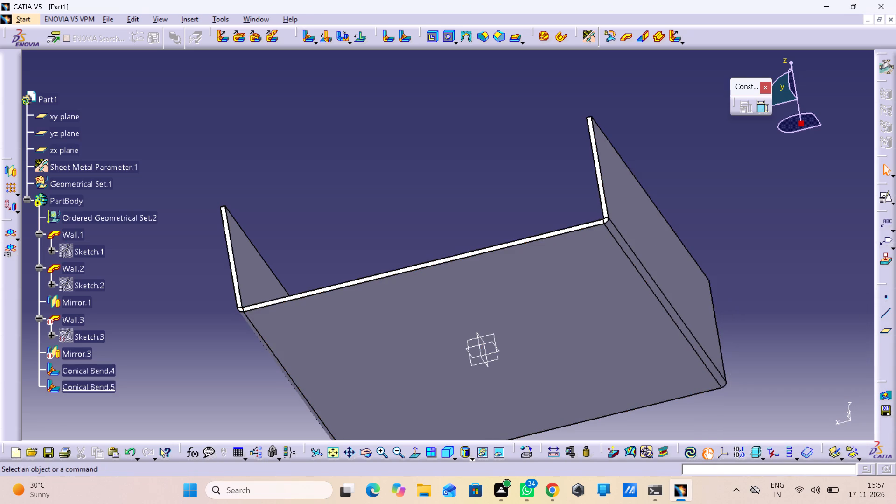
Edit Sketch.3 of Wall.3, set the profile's height to 38 mm and exit the sketch.
{"action": "middle_click_drag", "start_coordinate": [280, 204], "coordinate": [386, 307]}
{"action": "right_click_drag", "start_coordinate": [280, 204], "coordinate": [386, 307]}
{"action": "middle_click_drag", "start_coordinate": [228, 183], "coordinate": [323, 153]}
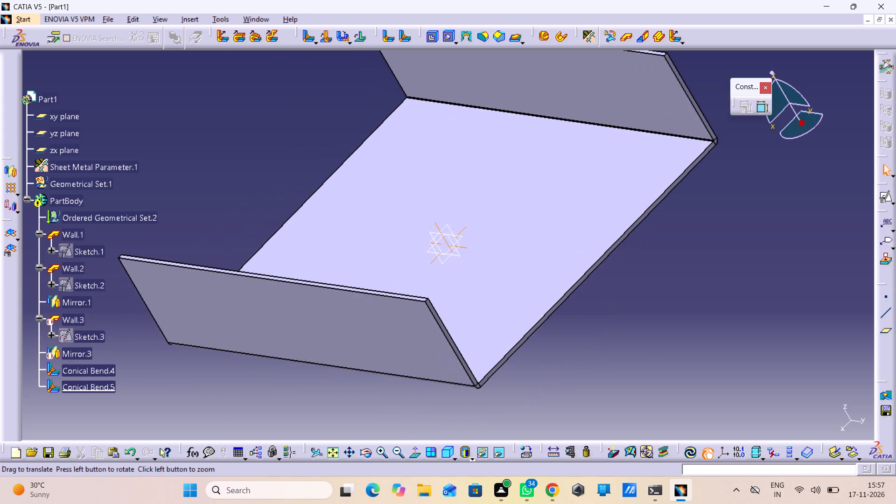
{"action": "middle_click_drag", "start_coordinate": [323, 153], "coordinate": [324, 154]}
{"action": "middle_click_drag", "start_coordinate": [217, 208], "coordinate": [279, 141]}
{"action": "right_click_drag", "start_coordinate": [213, 208], "coordinate": [279, 141]}
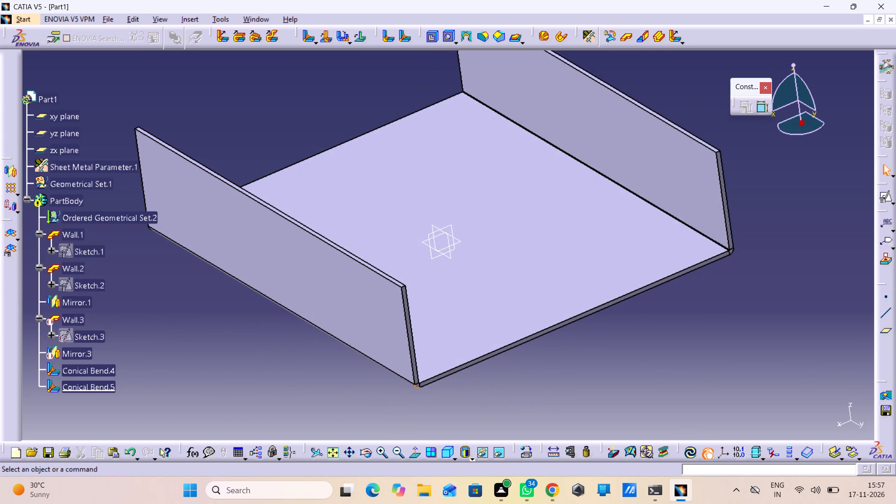
{"action": "double_click", "coordinate": [88, 330]}
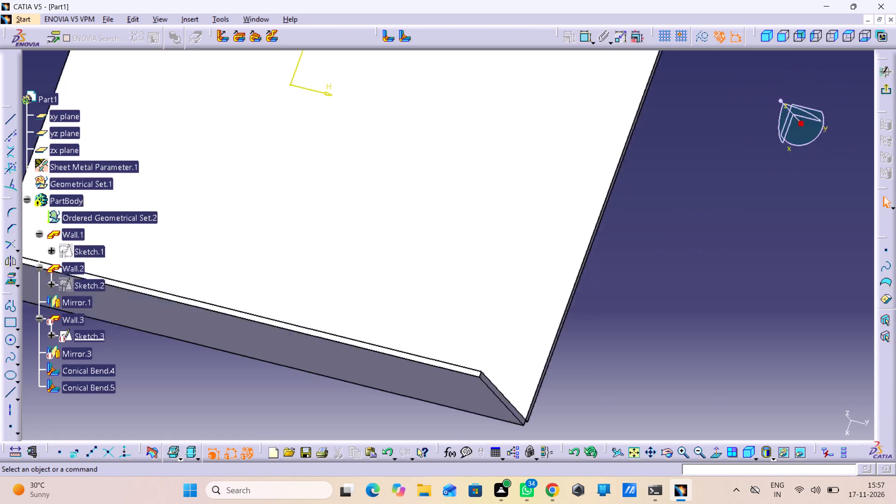
{"action": "middle_click_drag", "start_coordinate": [304, 269], "coordinate": [371, 365]}
{"action": "right_click", "coordinate": [304, 269]}
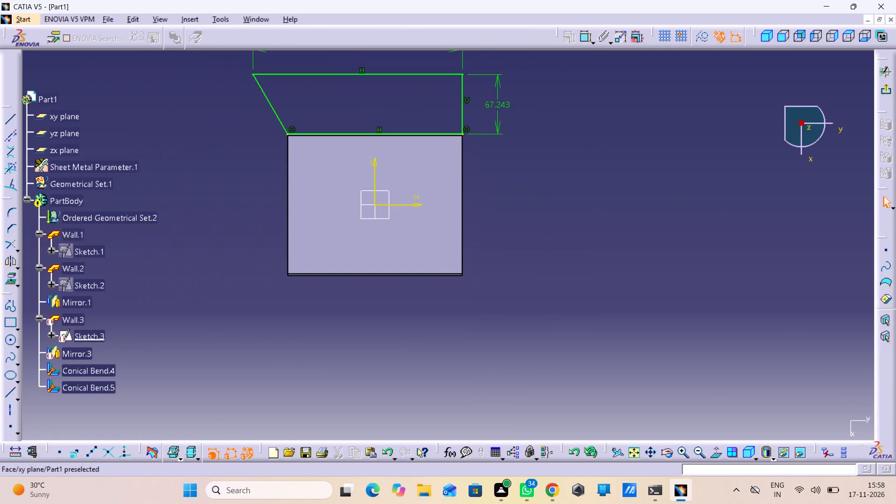
{"action": "middle_click_drag", "start_coordinate": [364, 177], "coordinate": [388, 261]}
{"action": "middle_click_drag", "start_coordinate": [379, 205], "coordinate": [373, 159]}
{"action": "right_click", "coordinate": [379, 205]}
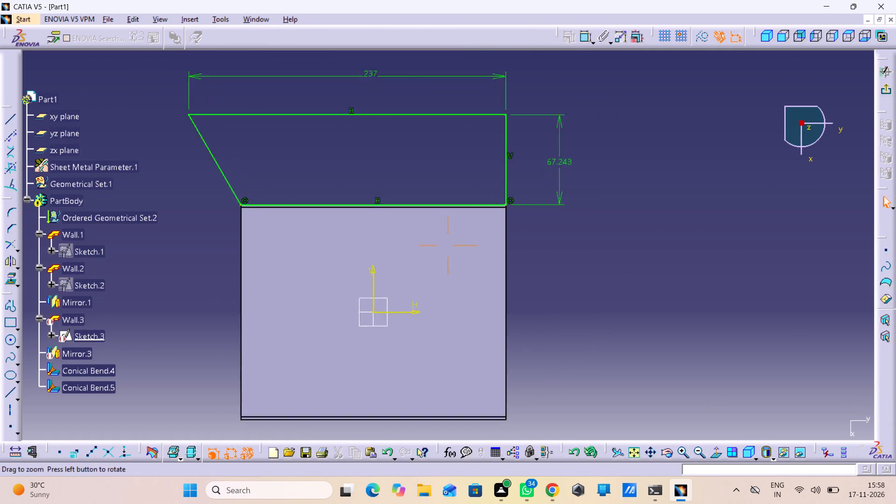
{"action": "middle_click_drag", "start_coordinate": [373, 159], "coordinate": [373, 157]}
{"action": "scroll", "coordinate": [465, 138], "scroll_direction": "up", "scroll_amount": 1}
{"action": "middle_click_drag", "start_coordinate": [468, 140], "coordinate": [450, 240]}
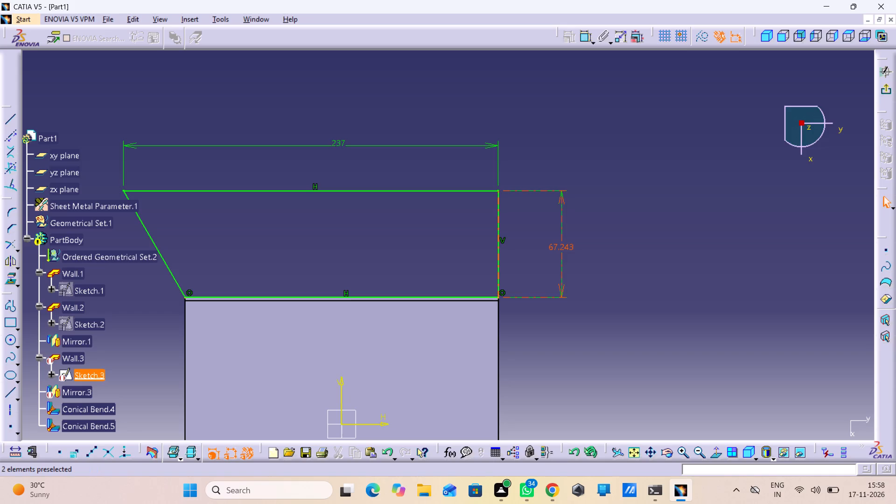
{"action": "double_click", "coordinate": [563, 247]}
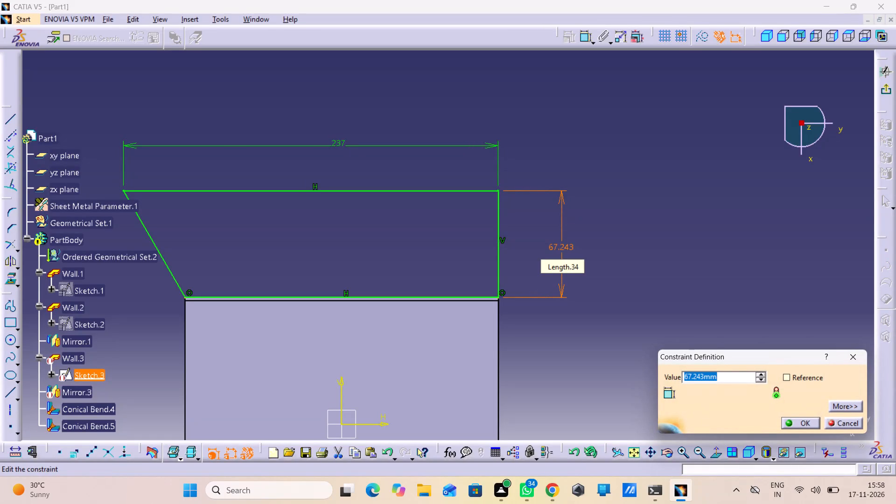
{"action": "key", "text": "3"}
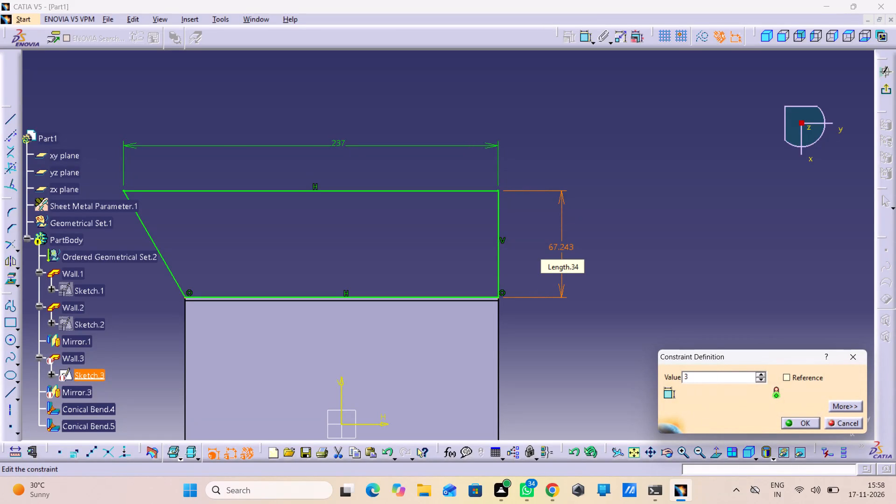
{"action": "key", "text": "8"}
{"action": "key", "text": "Return"}
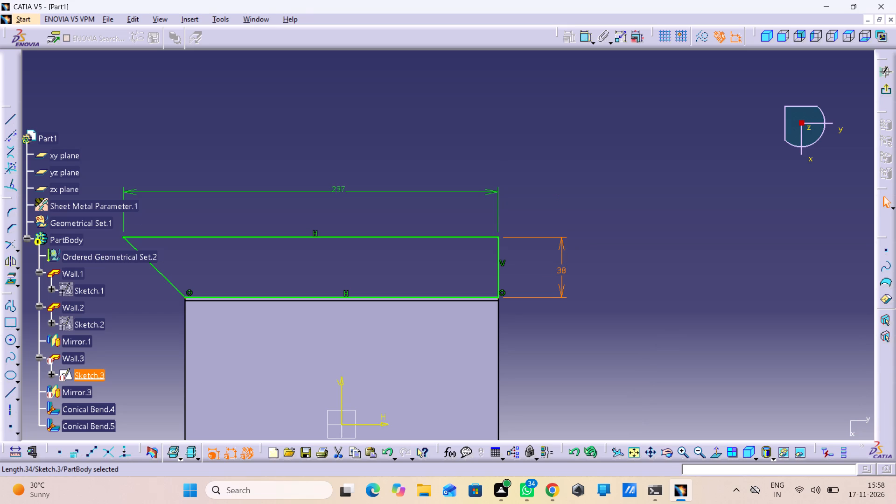
{"action": "key", "text": "period"}
{"action": "key", "text": "Return"}
{"action": "left_click", "coordinate": [650, 322]}
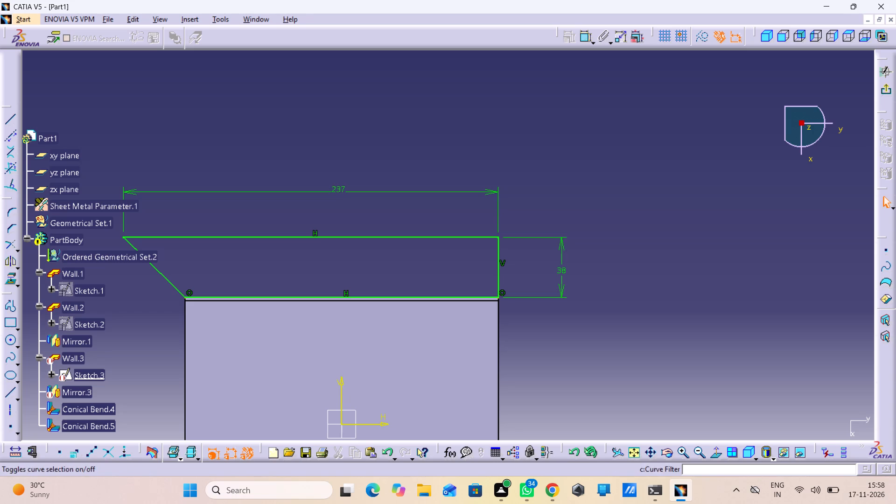
{"action": "middle_click_drag", "start_coordinate": [679, 305], "coordinate": [738, 220]}
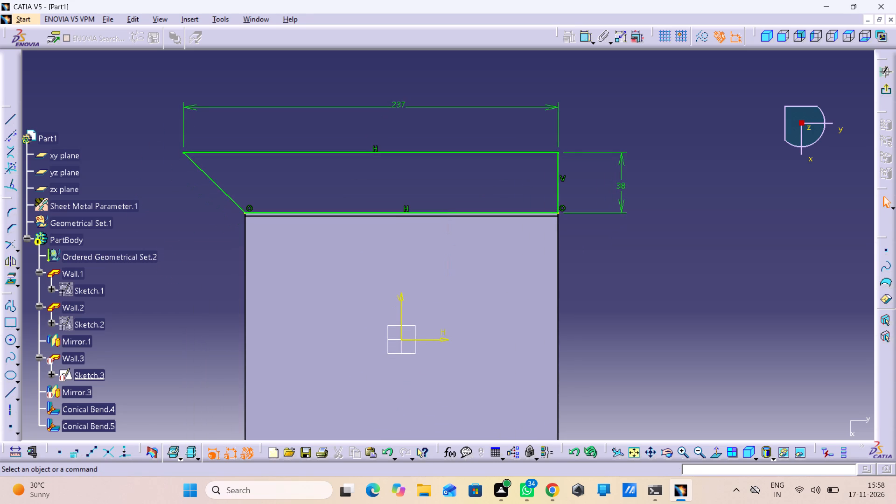
{"action": "left_click", "coordinate": [892, 96]}
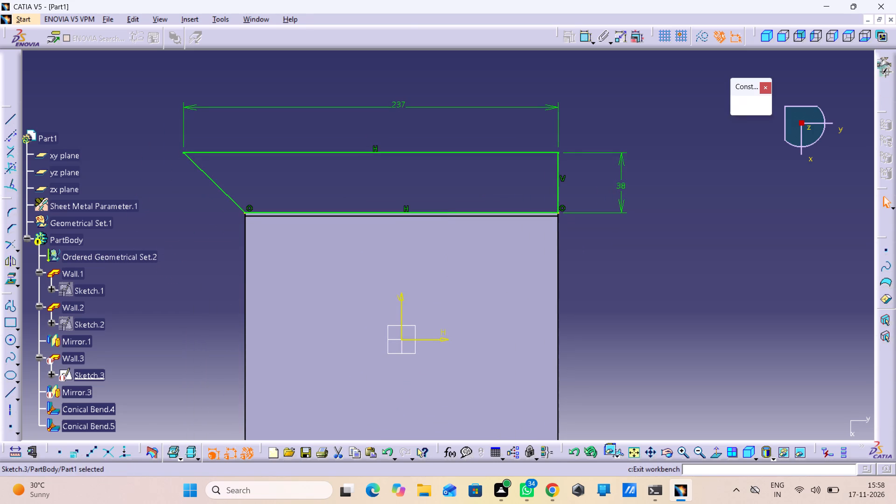
Define Wall.3 as the in-work object.
{"action": "scroll", "coordinate": [114, 328], "scroll_direction": "down", "scroll_amount": 1}
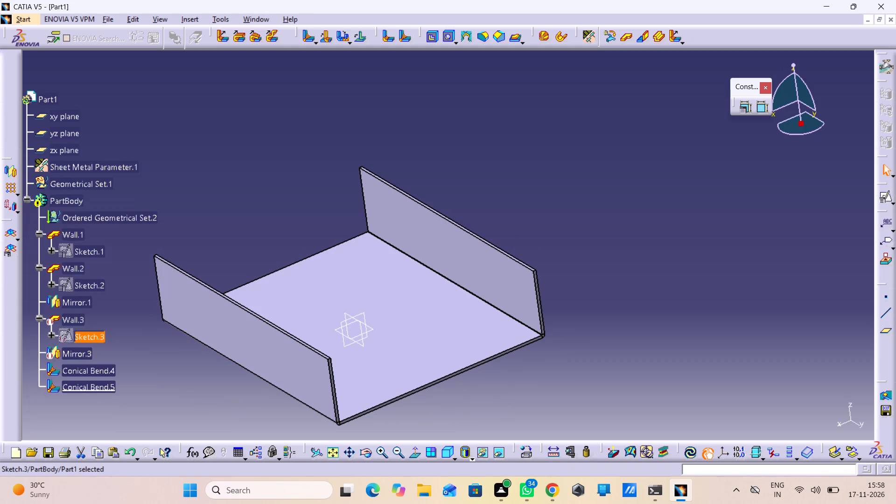
{"action": "right_click", "coordinate": [68, 320]}
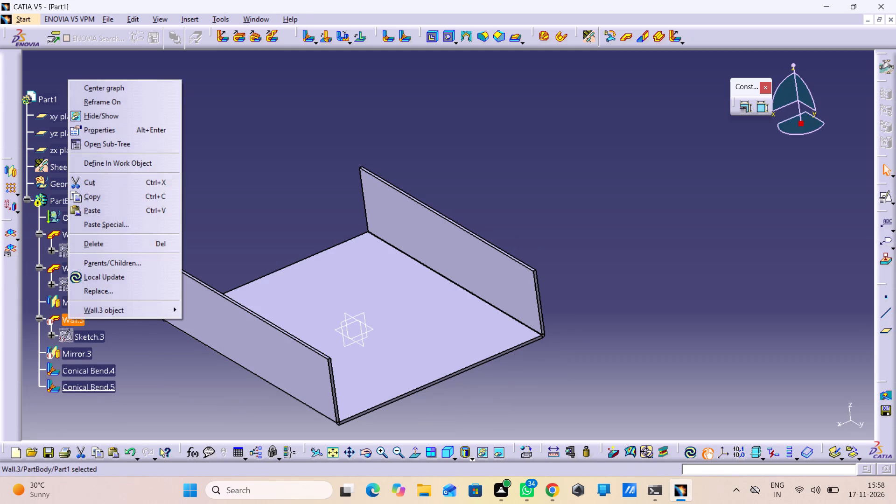
{"action": "left_click", "coordinate": [161, 160]}
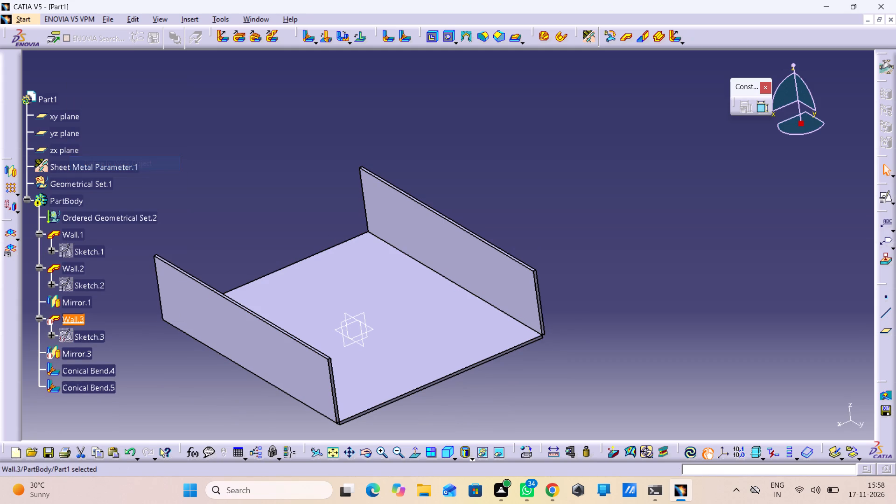
{"action": "right_click", "coordinate": [67, 325]}
{"action": "left_click", "coordinate": [121, 164]}
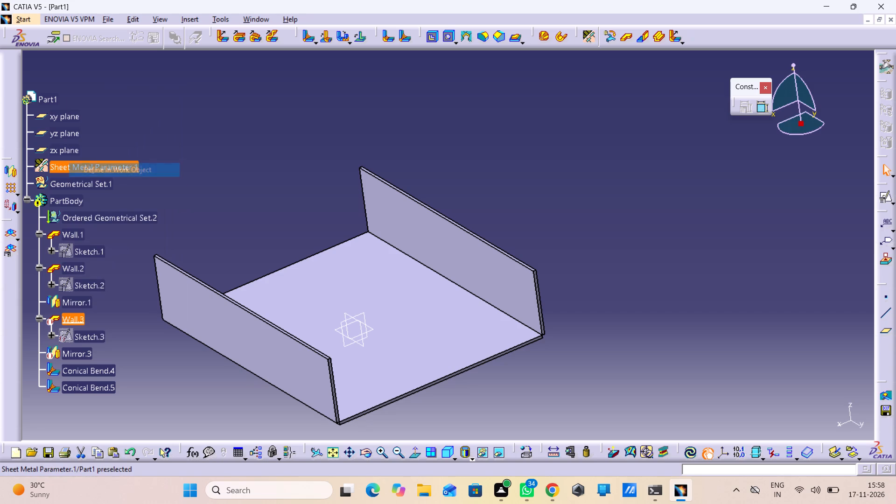
{"action": "right_click", "coordinate": [79, 318]}
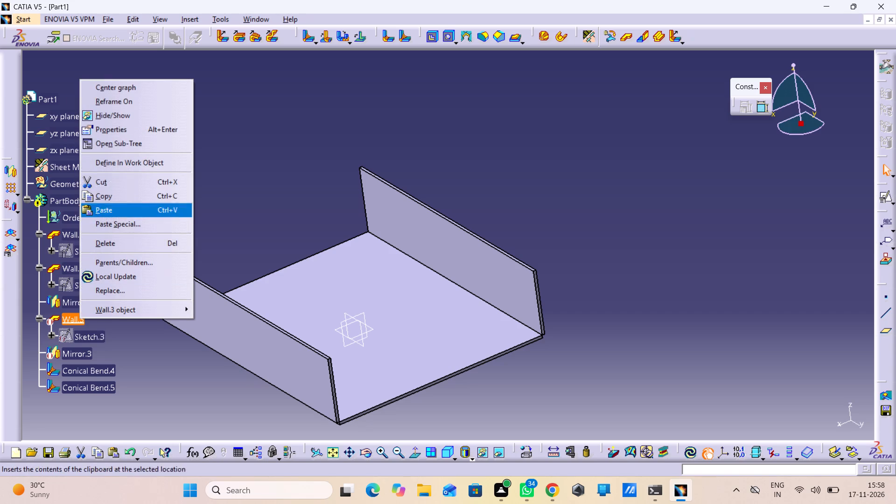
{"action": "left_click", "coordinate": [160, 167]}
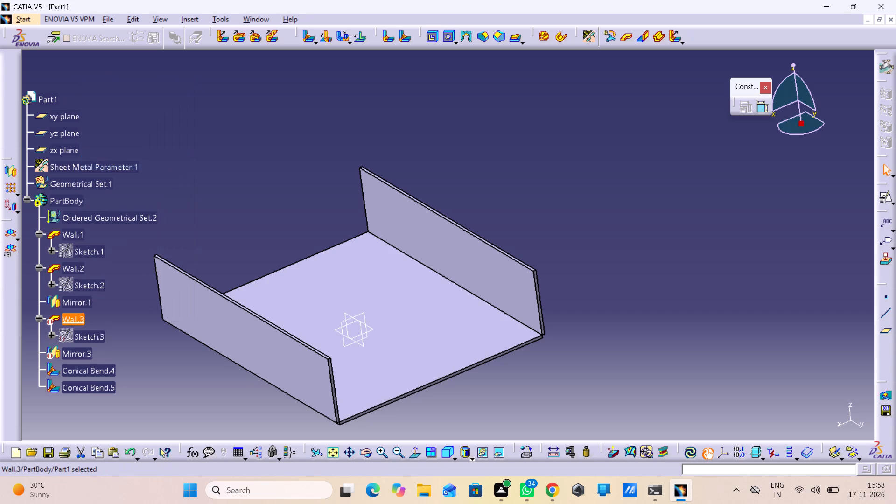
Activate Wall.3 together with all its children and aggregated elements.
{"action": "middle_click_drag", "start_coordinate": [221, 250], "coordinate": [224, 280]}
{"action": "right_click", "coordinate": [221, 250]}
{"action": "middle_click_drag", "start_coordinate": [193, 323], "coordinate": [221, 296]}
{"action": "middle_click", "coordinate": [292, 334]}
{"action": "right_click", "coordinate": [292, 334]}
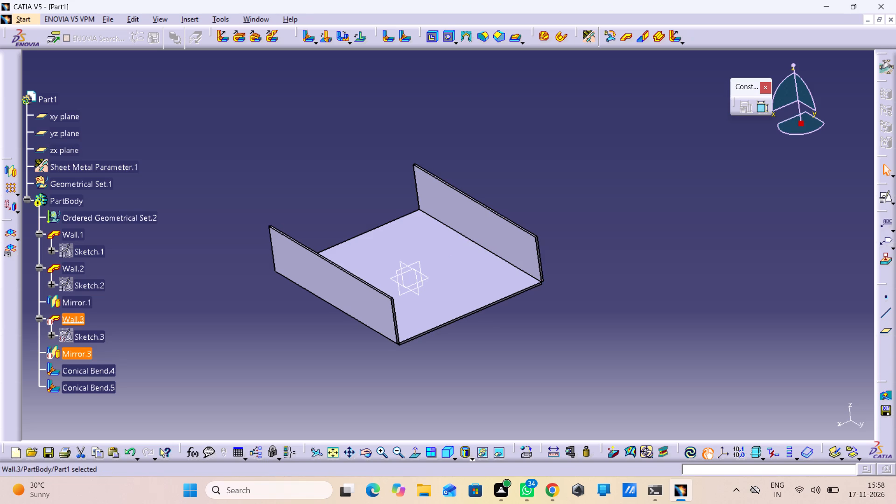
{"action": "right_click", "coordinate": [53, 314]}
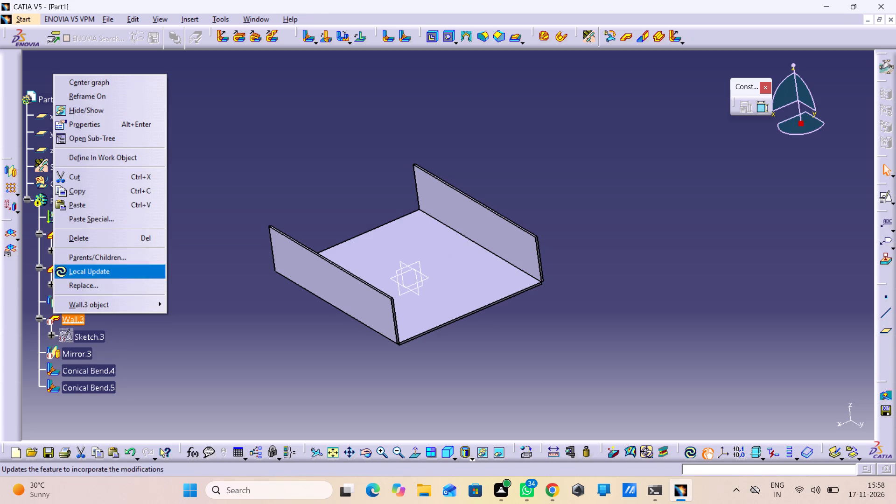
{"action": "left_click", "coordinate": [98, 305]}
{"action": "left_click", "coordinate": [188, 355]}
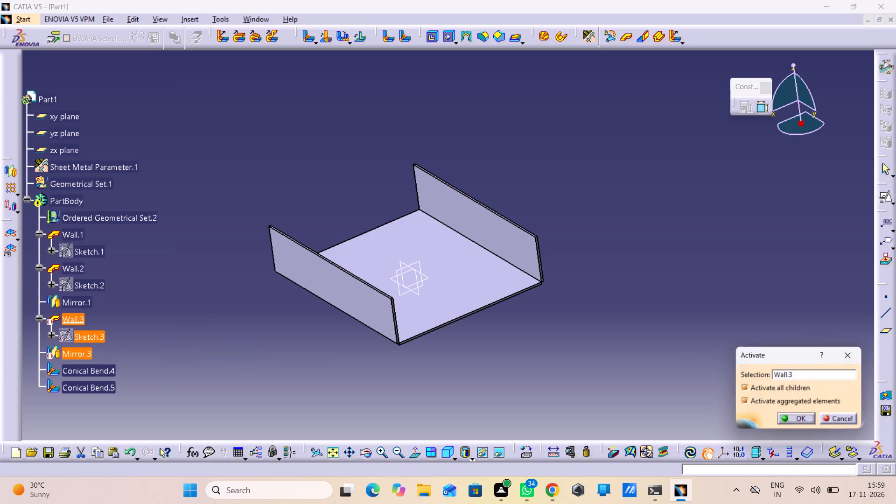
{"action": "left_click", "coordinate": [798, 425]}
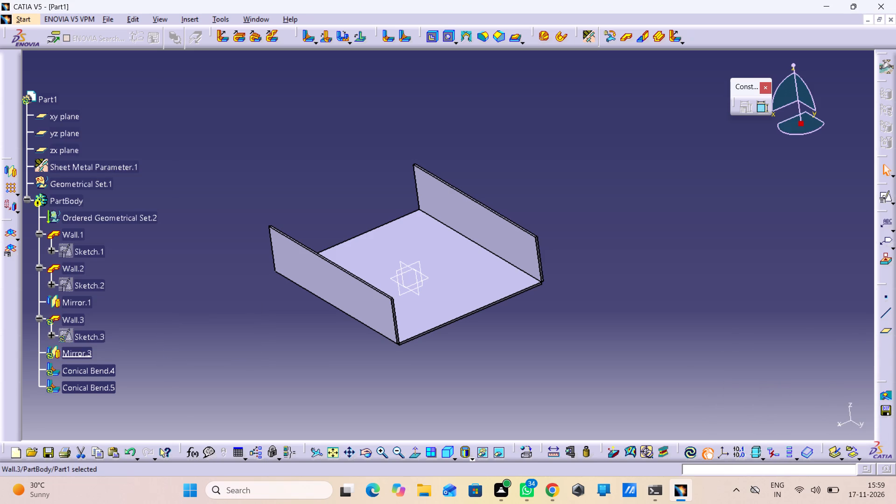
Reopen Sketch.3 to check its profile against the base wall and exit the sketch.
{"action": "double_click", "coordinate": [75, 328]}
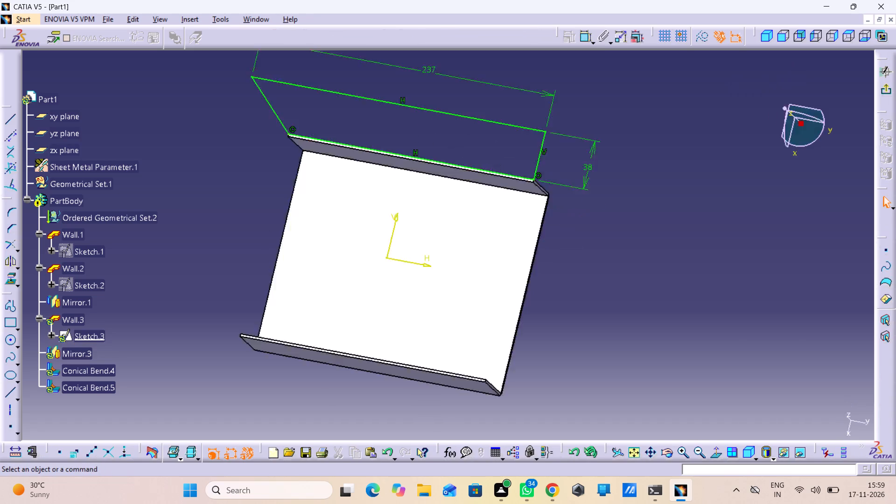
{"action": "double_click", "coordinate": [85, 330]}
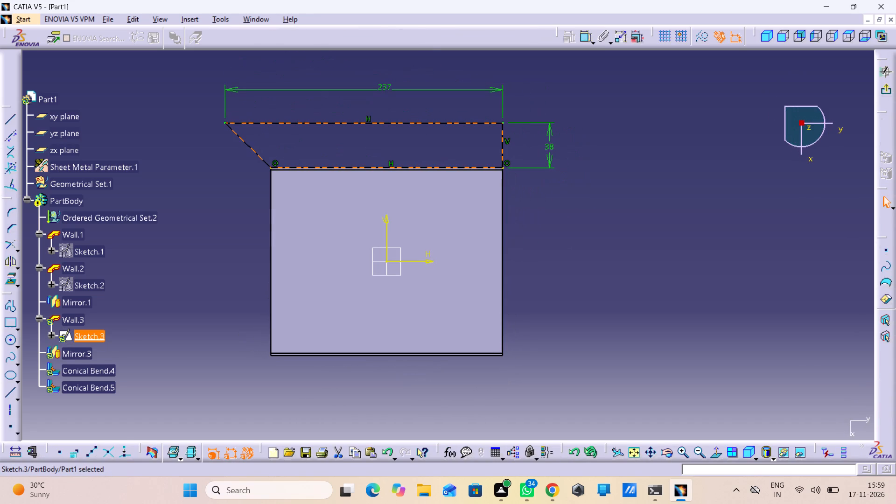
{"action": "double_click", "coordinate": [91, 330]}
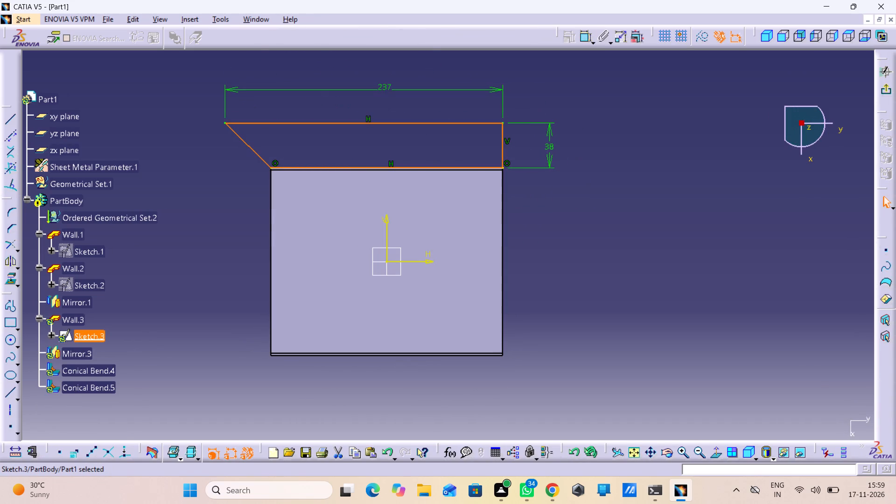
{"action": "left_click", "coordinate": [888, 86]}
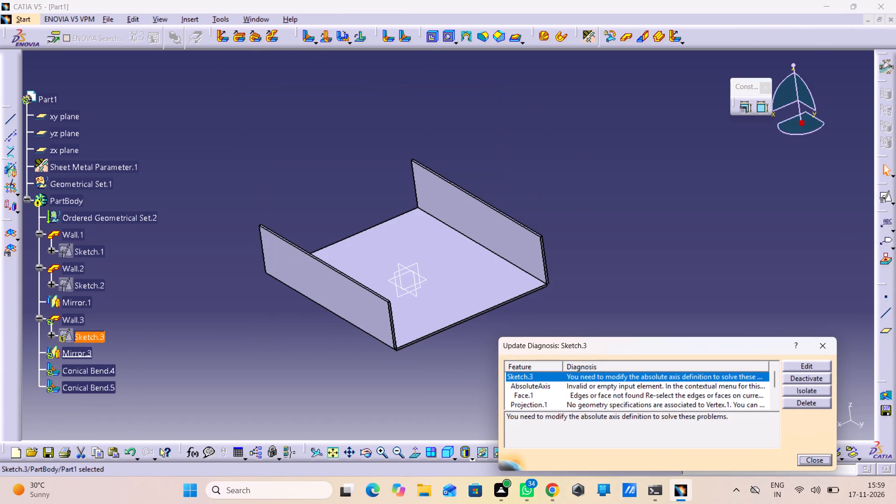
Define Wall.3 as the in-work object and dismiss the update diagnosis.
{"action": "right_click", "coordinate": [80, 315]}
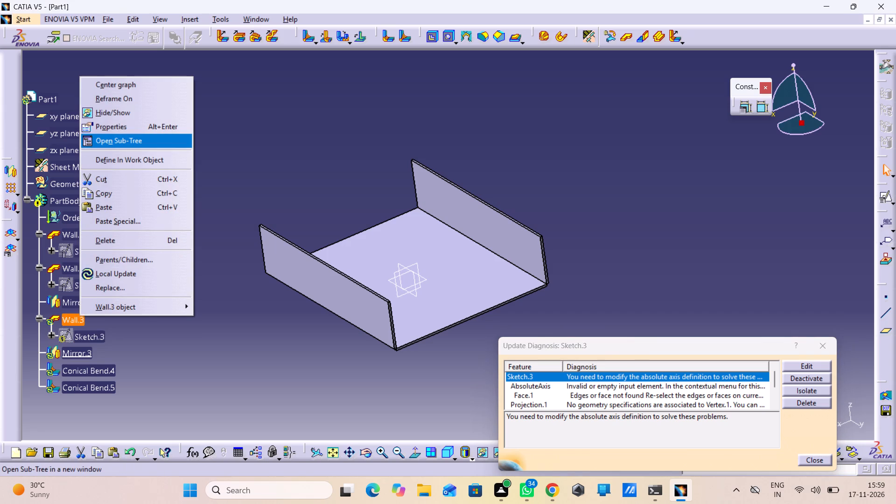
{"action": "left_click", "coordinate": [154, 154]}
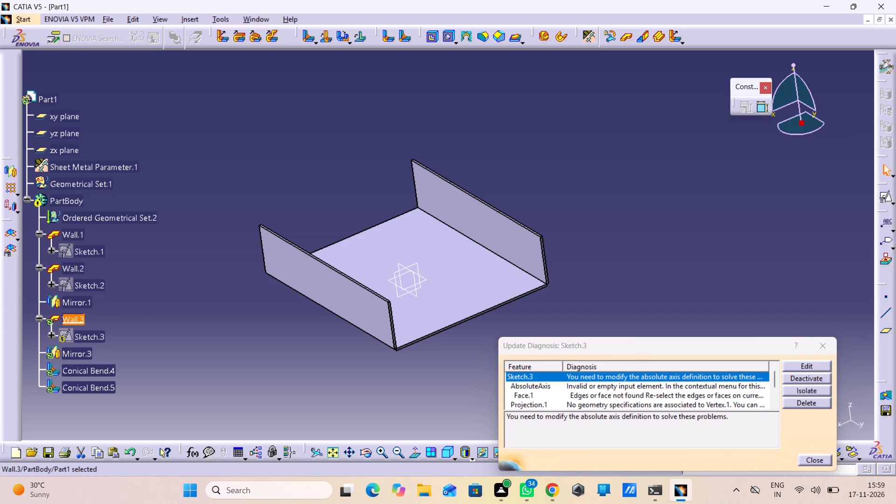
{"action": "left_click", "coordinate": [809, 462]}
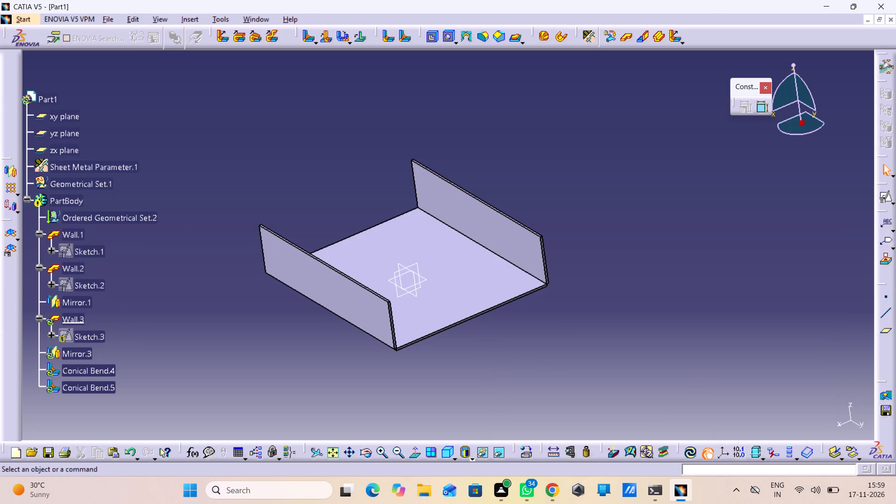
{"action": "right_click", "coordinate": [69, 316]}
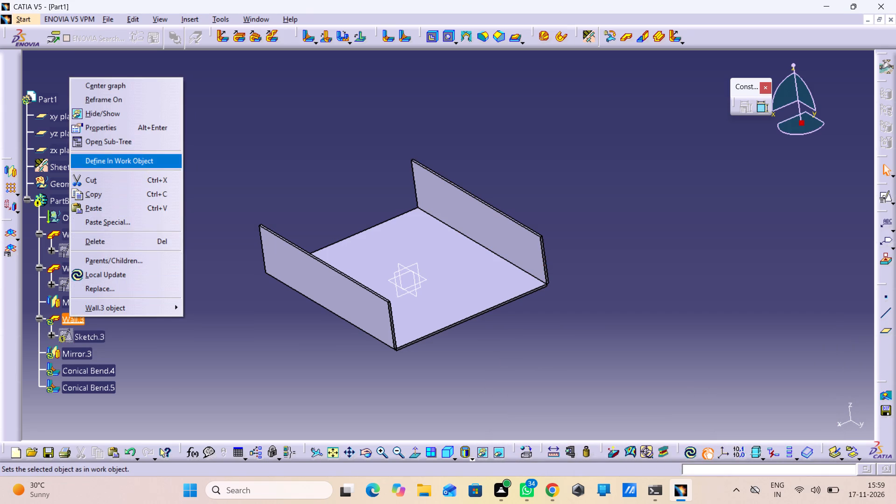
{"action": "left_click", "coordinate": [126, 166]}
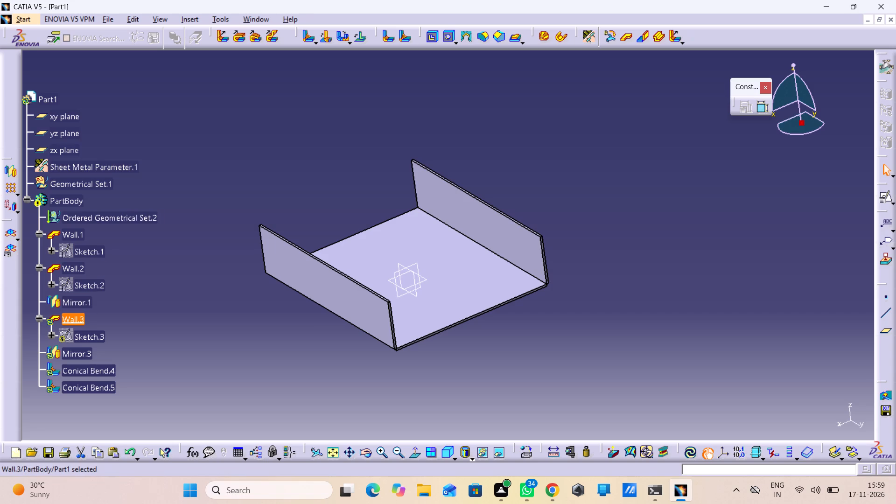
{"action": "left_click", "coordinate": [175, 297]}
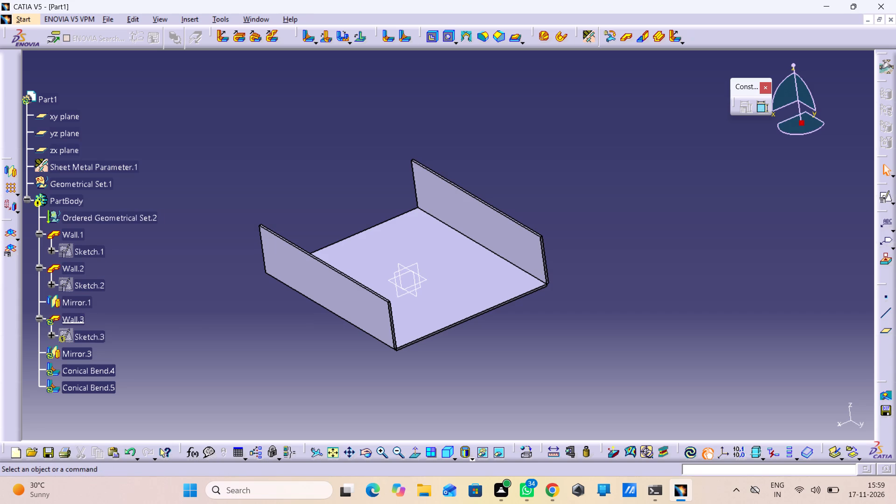
Update the part, open Sketch.3 from the update diagnosis to check its profile and exit the sketch.
{"action": "right_click", "coordinate": [80, 332]}
{"action": "left_click", "coordinate": [93, 318]}
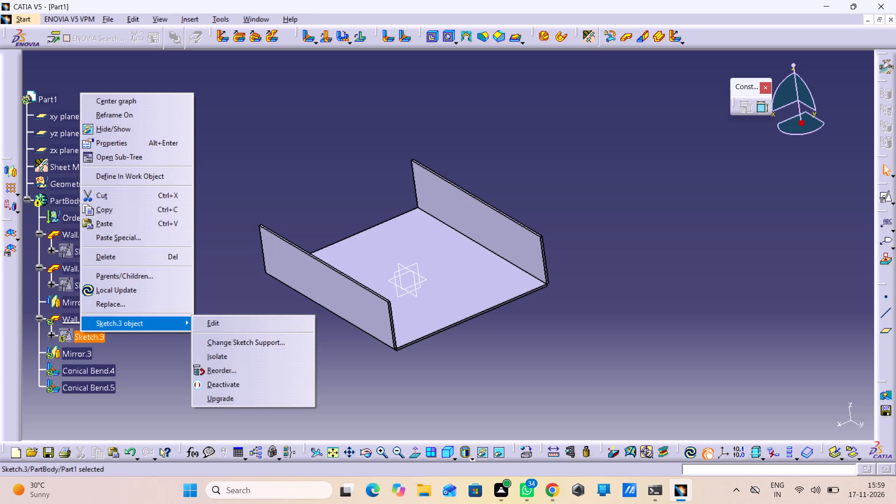
{"action": "right_click", "coordinate": [84, 335]}
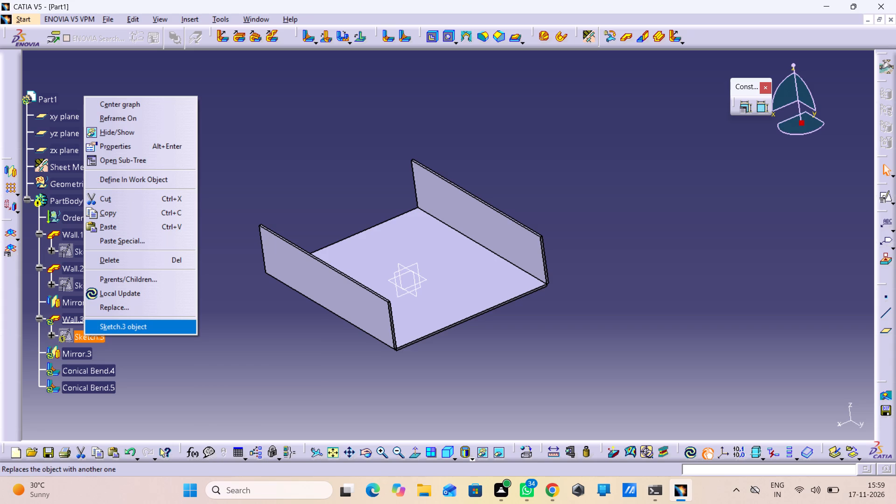
{"action": "left_click", "coordinate": [119, 328]}
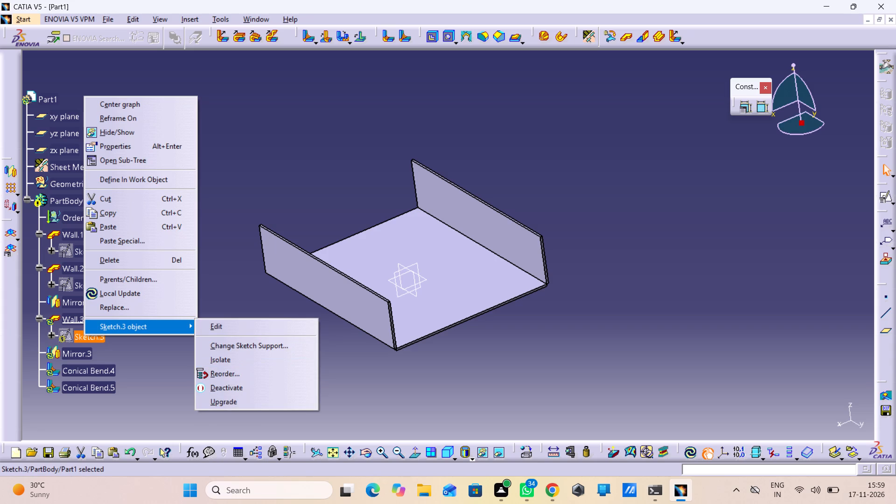
{"action": "left_click", "coordinate": [777, 434]}
{"action": "left_click", "coordinate": [695, 457]}
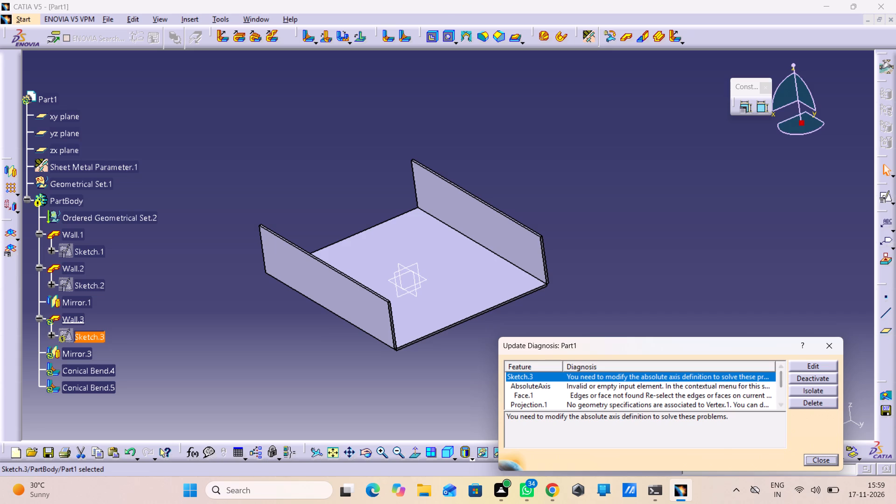
{"action": "left_click", "coordinate": [812, 360]}
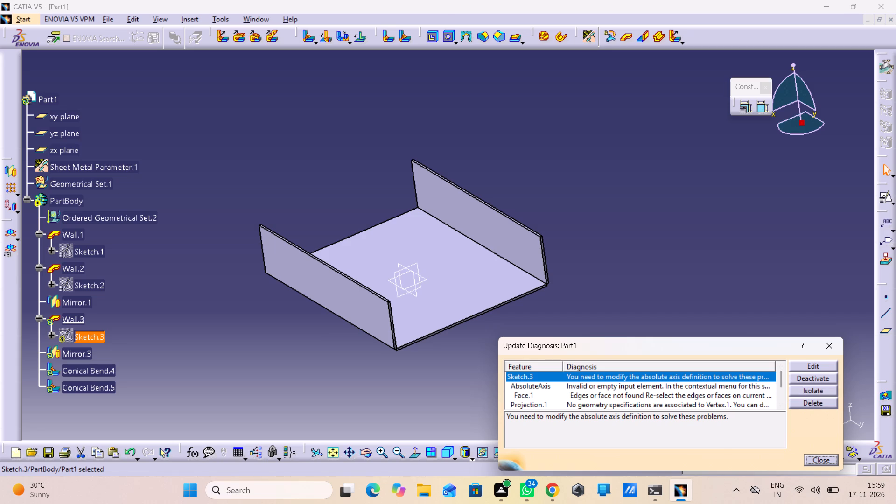
{"action": "left_click", "coordinate": [811, 366]}
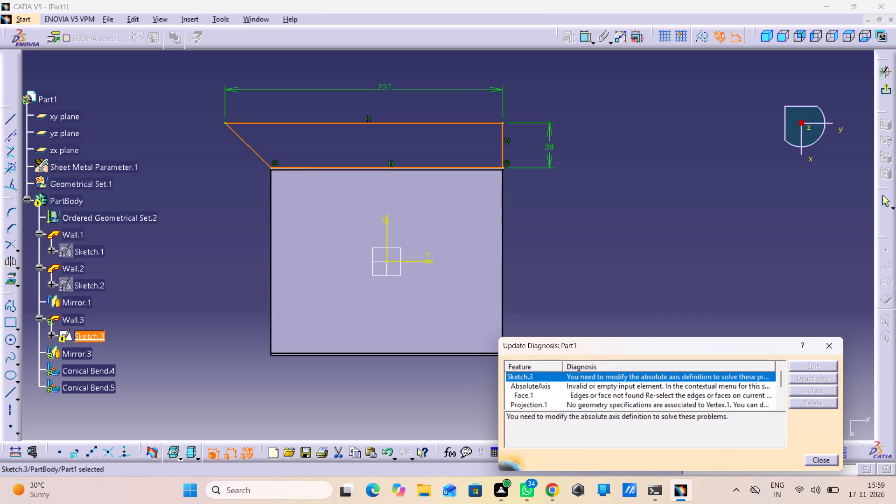
{"action": "left_click", "coordinate": [825, 455]}
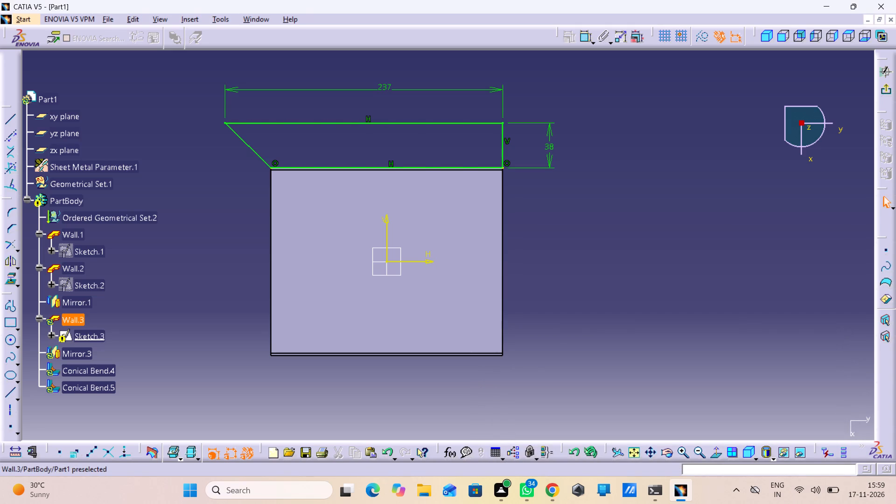
{"action": "left_click", "coordinate": [59, 343]}
{"action": "right_click", "coordinate": [60, 335]}
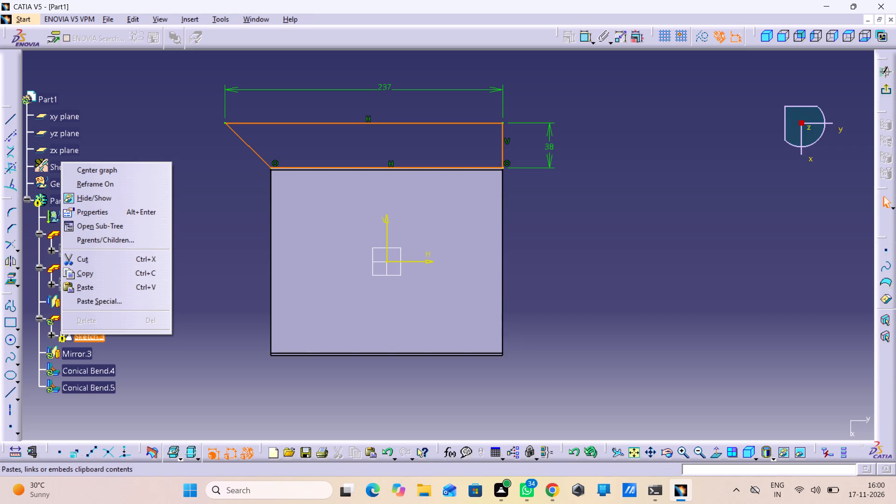
{"action": "left_click", "coordinate": [225, 306]}
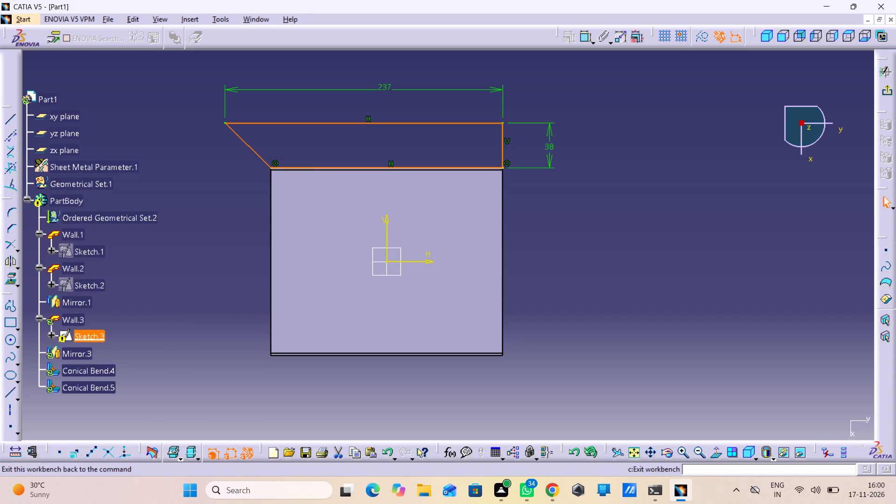
{"action": "left_click", "coordinate": [890, 87]}
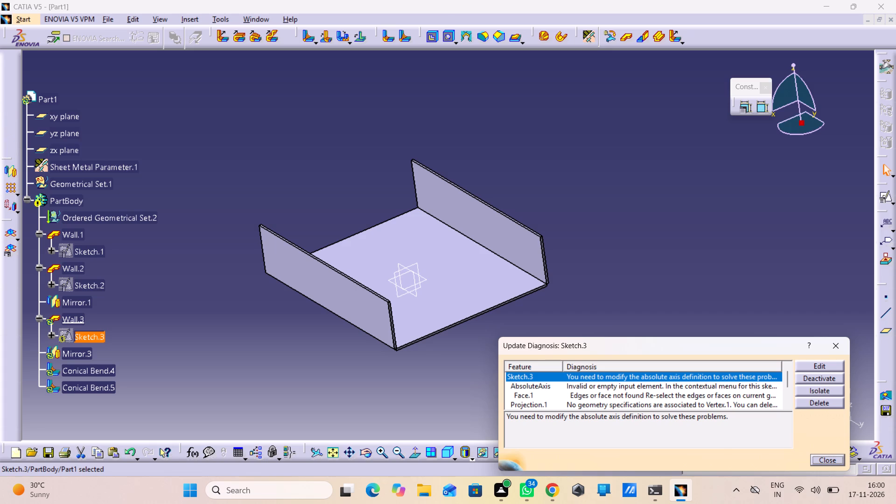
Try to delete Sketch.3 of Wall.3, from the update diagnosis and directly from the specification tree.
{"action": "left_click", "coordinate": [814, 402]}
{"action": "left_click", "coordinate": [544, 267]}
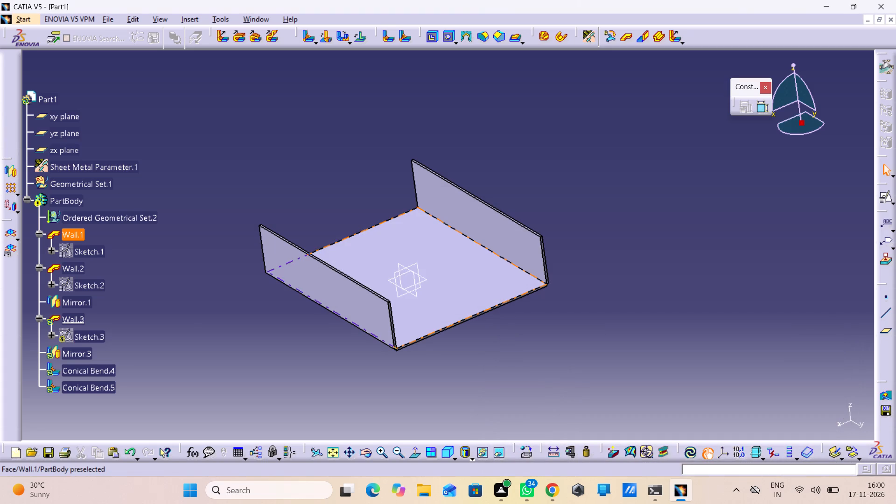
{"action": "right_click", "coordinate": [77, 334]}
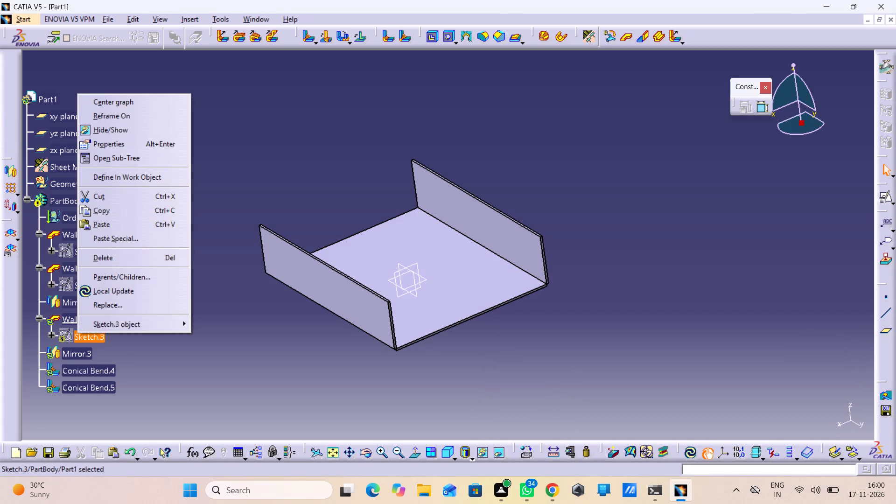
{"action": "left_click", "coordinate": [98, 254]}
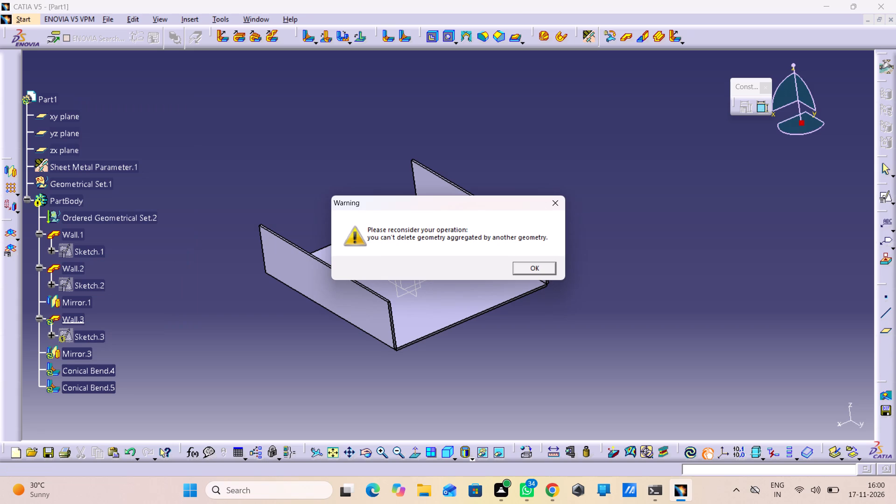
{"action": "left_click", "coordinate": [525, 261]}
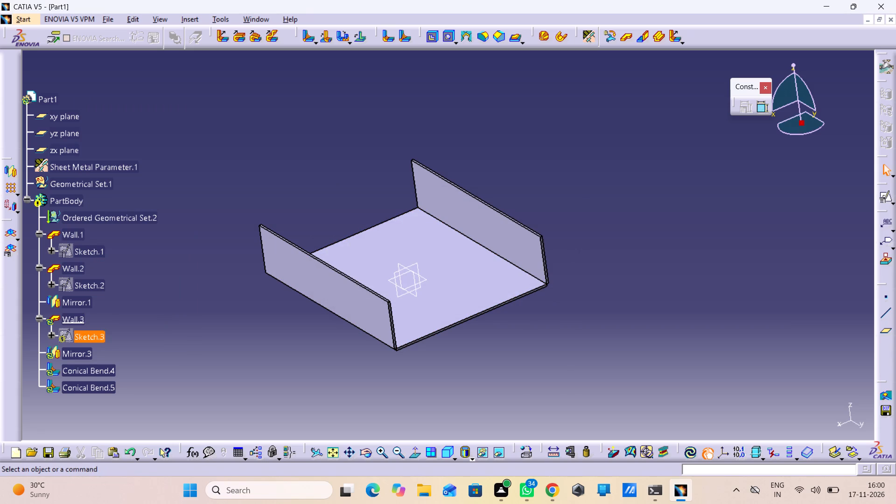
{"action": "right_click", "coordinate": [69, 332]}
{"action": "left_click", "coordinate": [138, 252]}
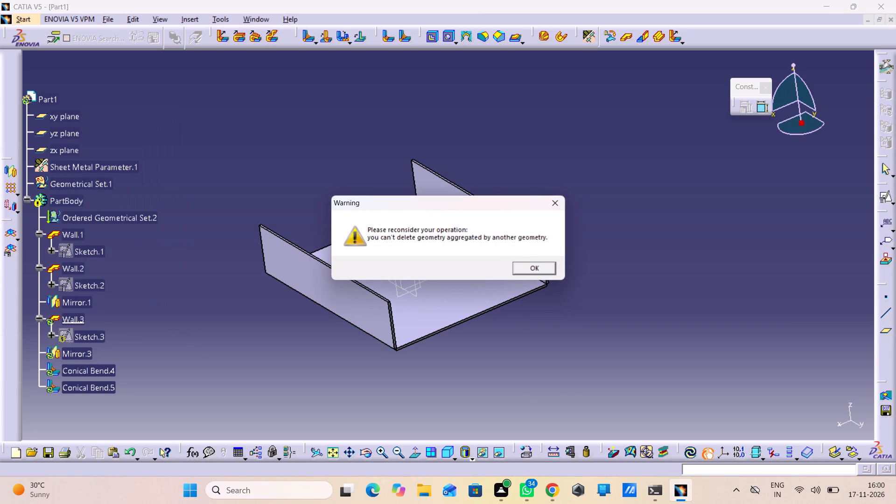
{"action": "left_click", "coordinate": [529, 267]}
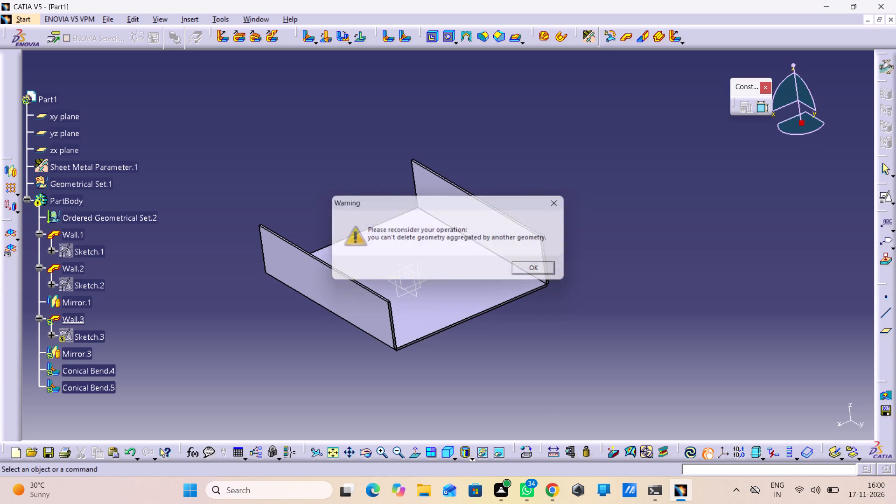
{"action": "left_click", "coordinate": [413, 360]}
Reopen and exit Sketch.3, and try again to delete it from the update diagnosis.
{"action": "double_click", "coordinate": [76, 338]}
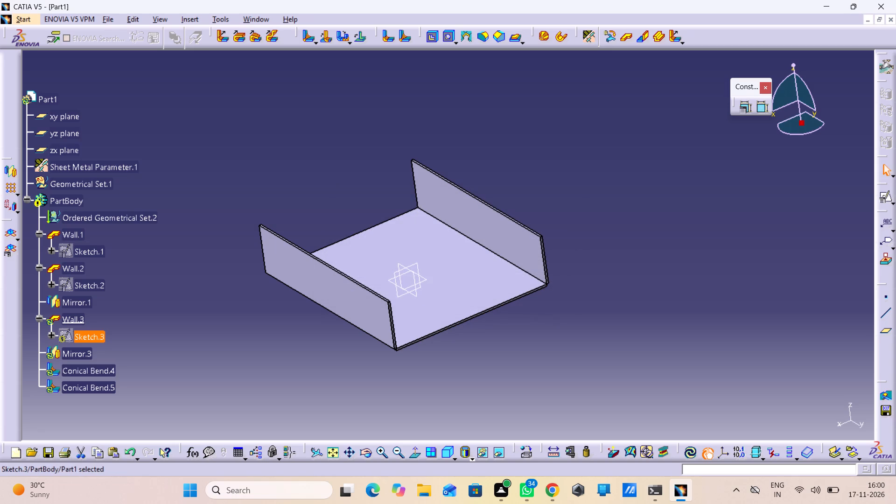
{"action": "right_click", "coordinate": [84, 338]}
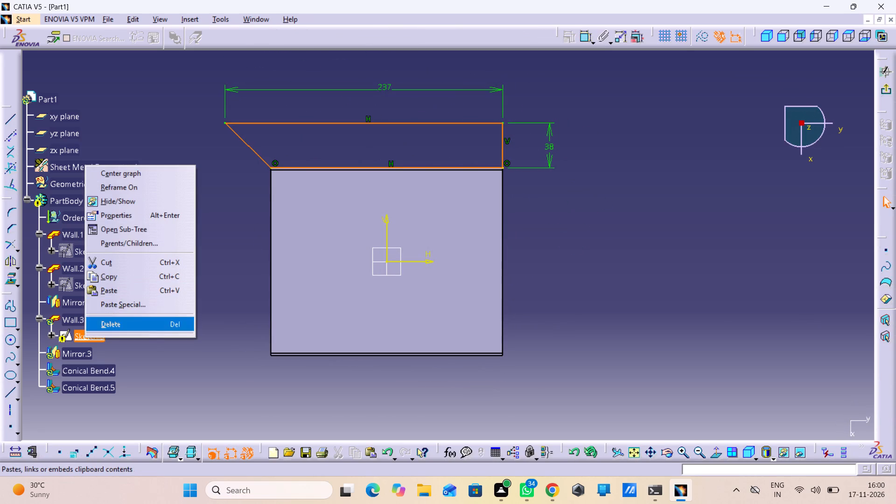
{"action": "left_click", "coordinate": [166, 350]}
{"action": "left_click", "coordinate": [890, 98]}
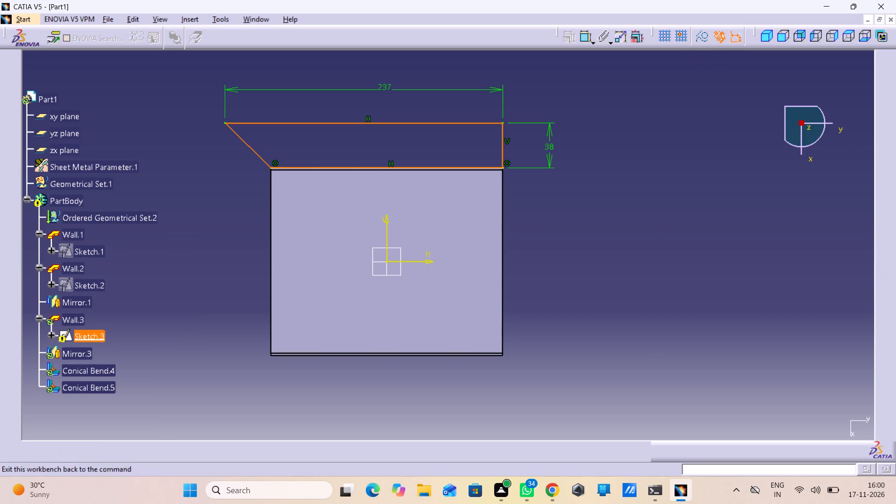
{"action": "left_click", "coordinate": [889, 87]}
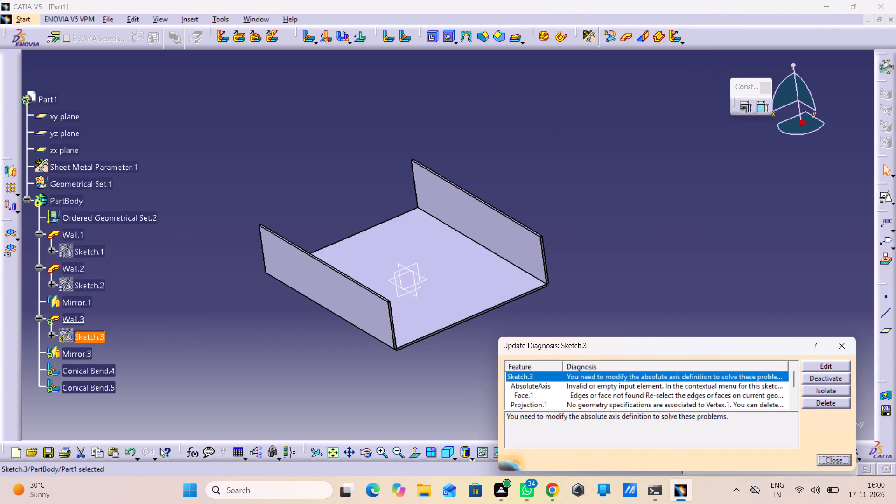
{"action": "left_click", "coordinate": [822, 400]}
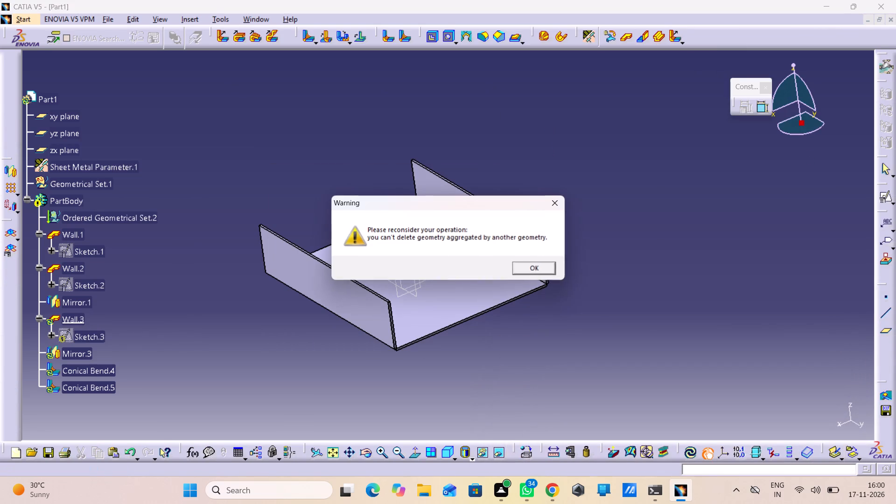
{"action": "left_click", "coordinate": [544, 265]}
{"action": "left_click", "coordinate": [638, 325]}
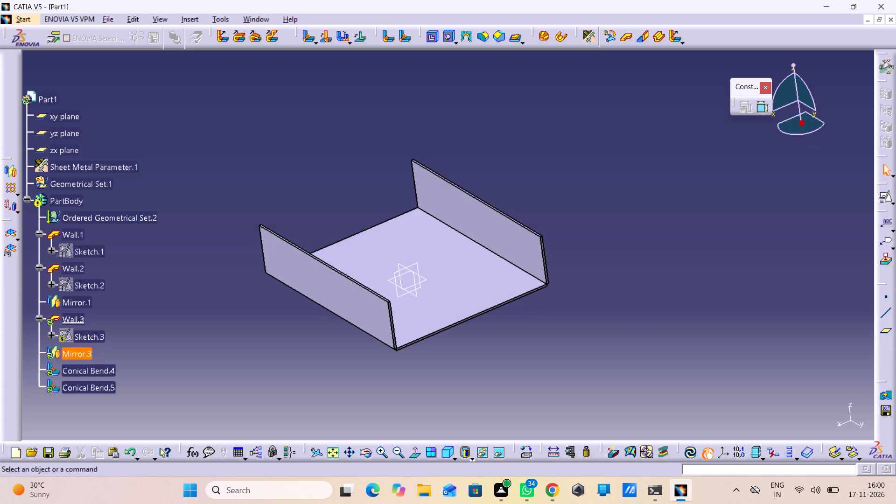
Delete Wall.3 together with all its children and aggregated elements.
{"action": "right_click", "coordinate": [63, 315]}
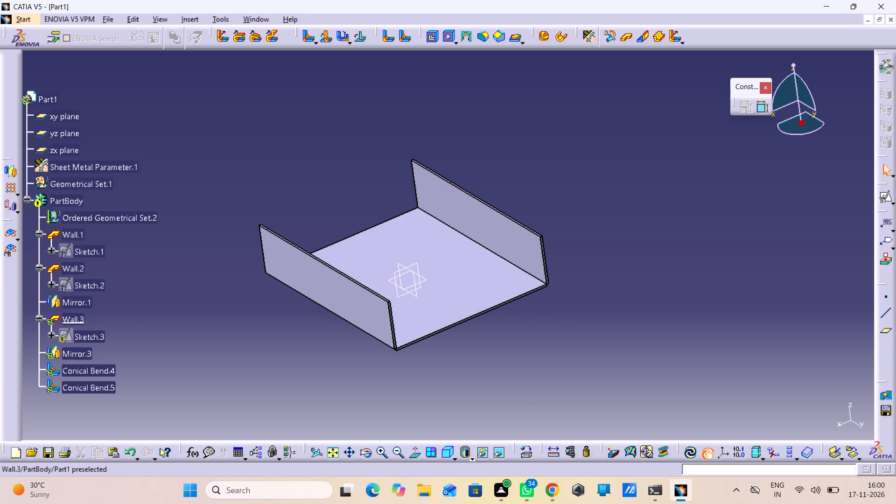
{"action": "left_click", "coordinate": [90, 236]}
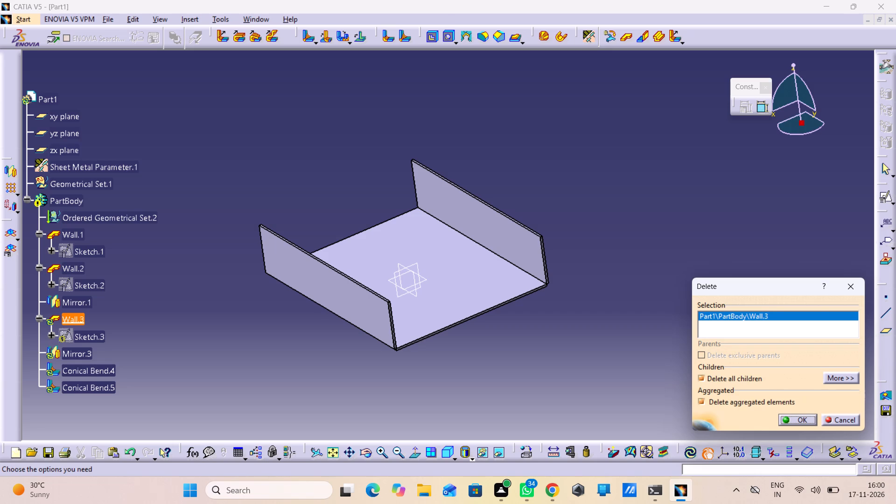
{"action": "left_click", "coordinate": [802, 413]}
{"action": "left_click", "coordinate": [803, 424]}
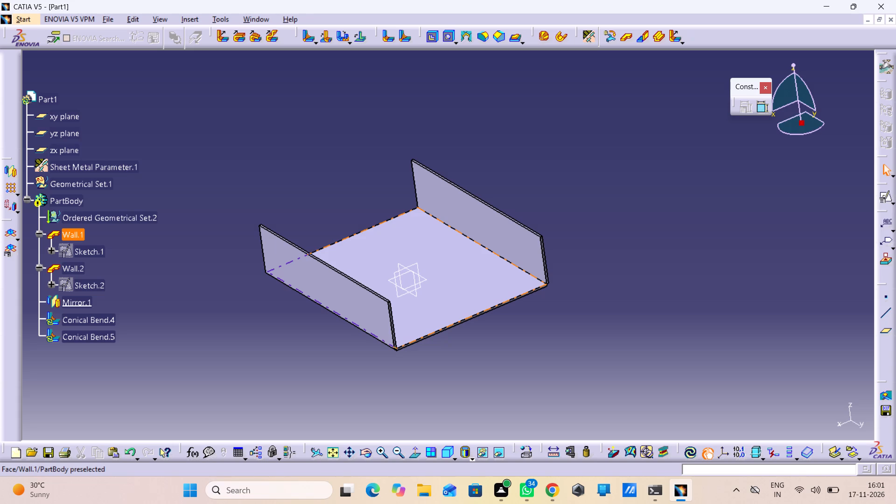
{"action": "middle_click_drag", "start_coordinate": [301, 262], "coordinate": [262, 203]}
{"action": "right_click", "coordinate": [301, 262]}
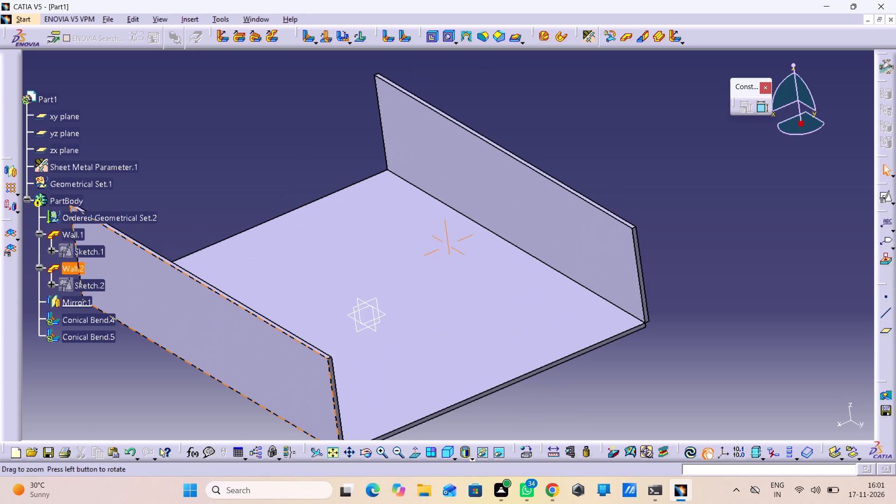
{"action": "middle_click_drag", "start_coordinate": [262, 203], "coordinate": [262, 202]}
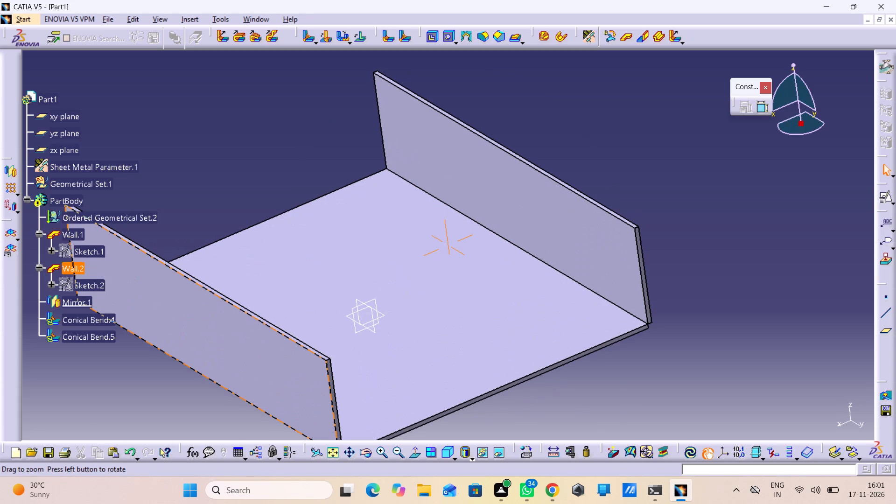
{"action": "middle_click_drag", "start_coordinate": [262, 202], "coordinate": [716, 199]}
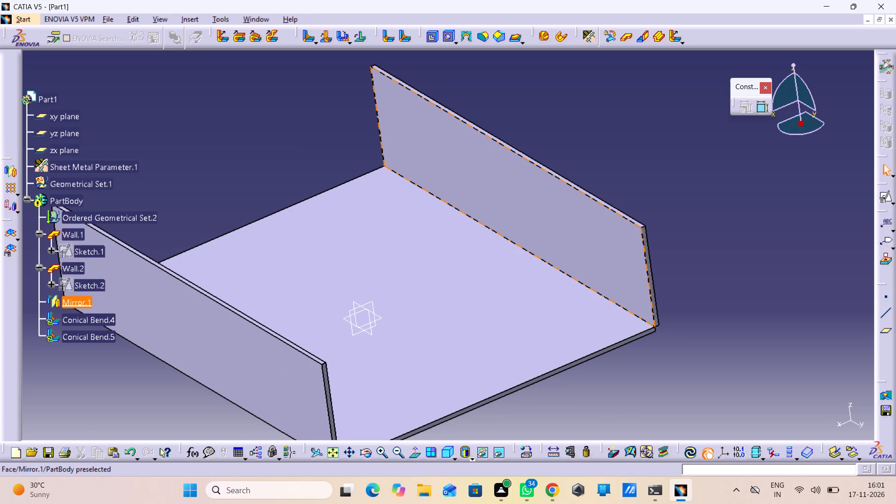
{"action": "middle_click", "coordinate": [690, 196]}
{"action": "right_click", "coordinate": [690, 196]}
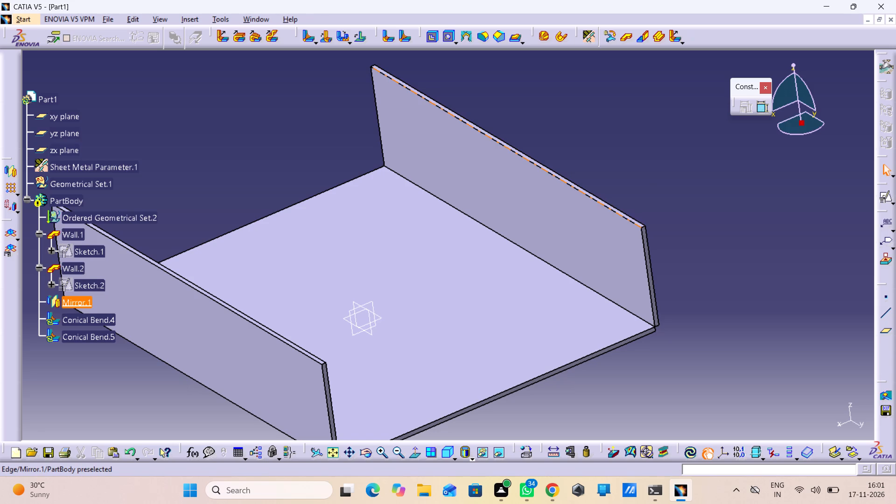
Create a positioned sketch on the top edge face of the mirrored wall, with the axes swapped and V reversed.
{"action": "middle_click_drag", "start_coordinate": [601, 196], "coordinate": [604, 141]}
{"action": "right_click", "coordinate": [601, 196]}
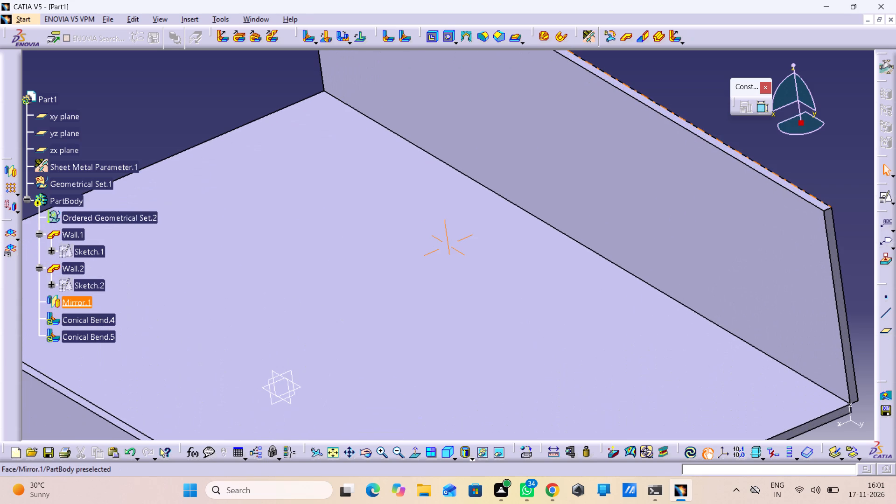
{"action": "middle_click_drag", "start_coordinate": [608, 125], "coordinate": [542, 164]}
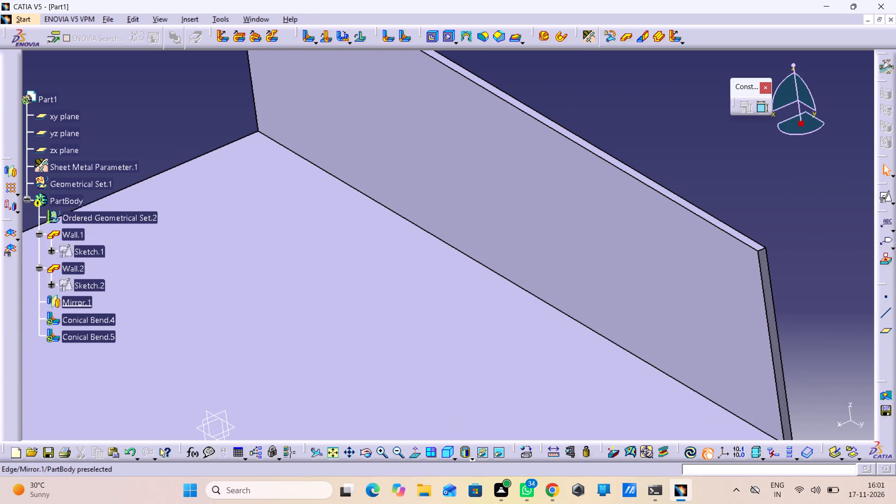
{"action": "middle_click_drag", "start_coordinate": [576, 130], "coordinate": [570, 106]}
{"action": "right_click", "coordinate": [576, 130]}
{"action": "middle_click_drag", "start_coordinate": [569, 106], "coordinate": [508, 179]}
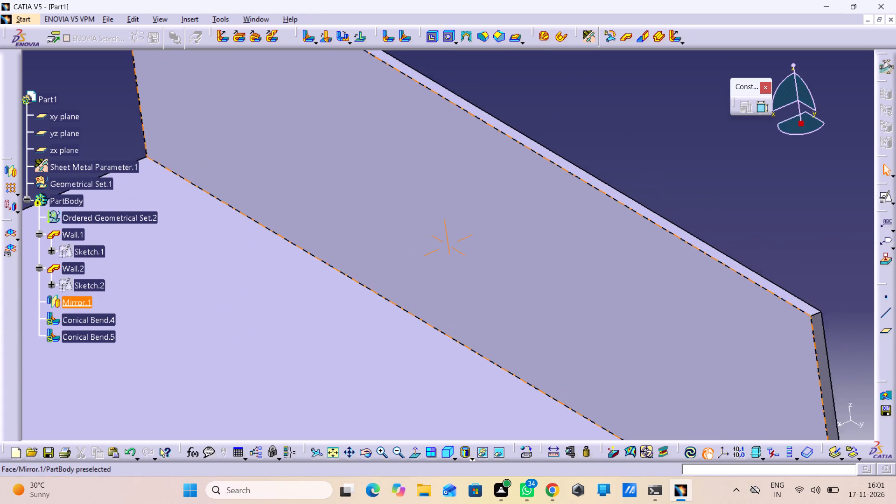
{"action": "middle_click_drag", "start_coordinate": [508, 179], "coordinate": [493, 188]}
{"action": "left_click", "coordinate": [538, 182]}
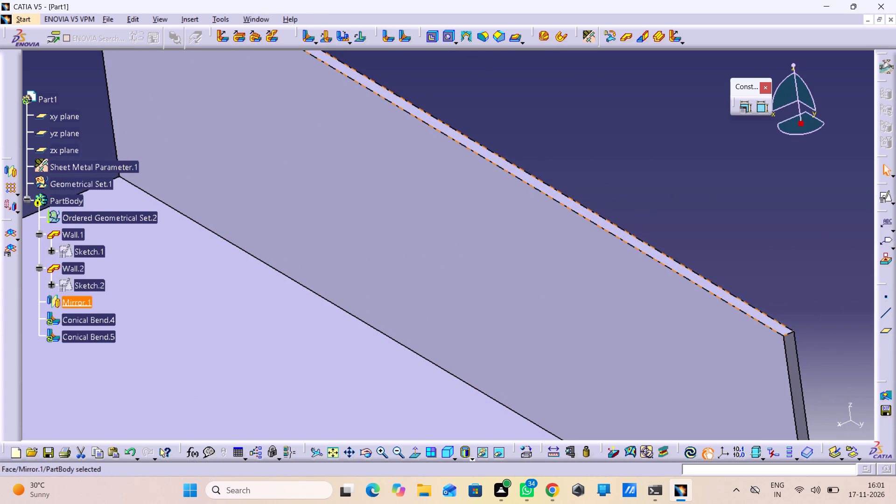
{"action": "scroll", "coordinate": [593, 181], "scroll_direction": "down", "scroll_amount": 1}
{"action": "middle_click_drag", "start_coordinate": [593, 181], "coordinate": [627, 273]}
{"action": "right_click", "coordinate": [593, 181]}
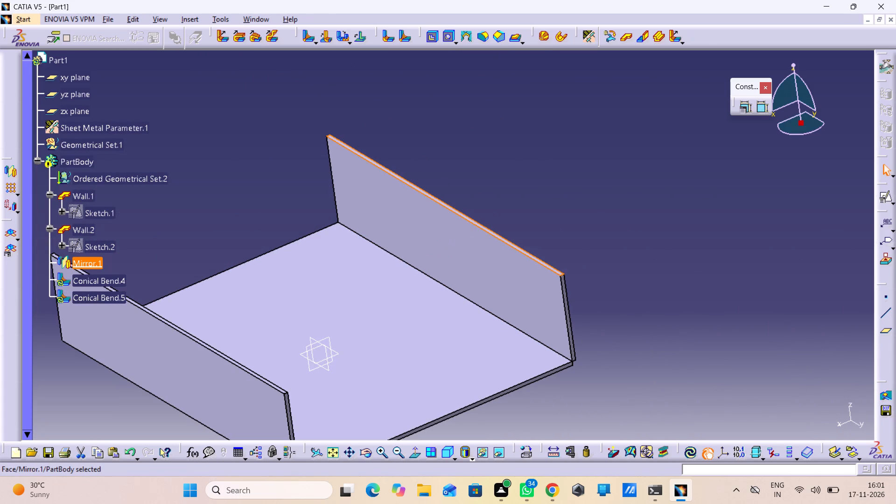
{"action": "left_click", "coordinate": [886, 203]}
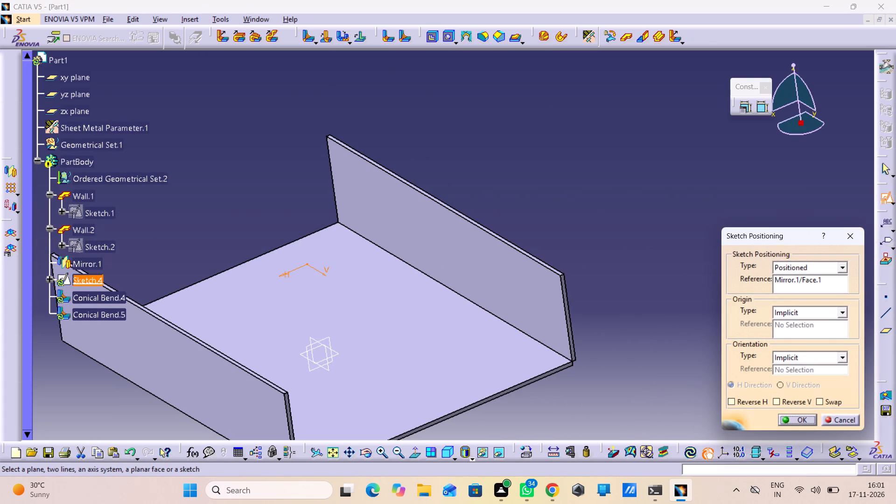
{"action": "left_click", "coordinate": [838, 403]}
{"action": "left_click", "coordinate": [807, 406]}
{"action": "left_click", "coordinate": [799, 416]}
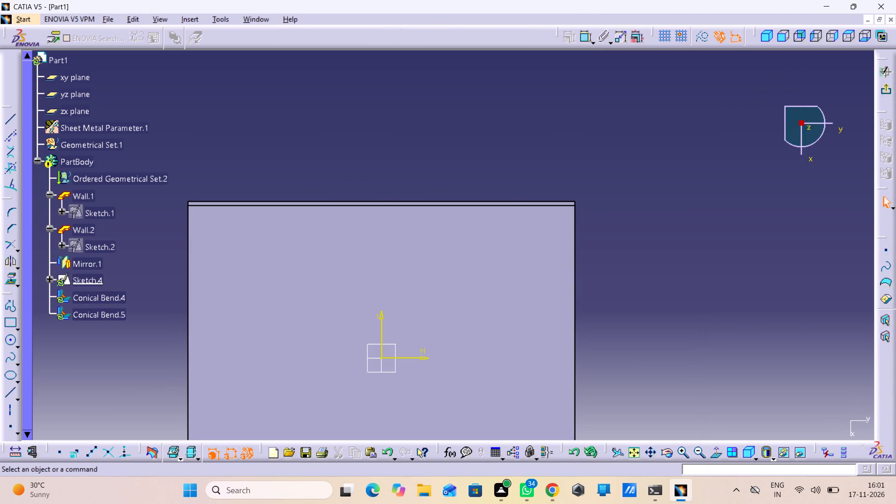
Sketch a closed four-sided profile beyond the mirrored wall, about 196 mm along its base and 47 mm high, with one slanted end.
{"action": "middle_click_drag", "start_coordinate": [735, 370], "coordinate": [746, 404]}
{"action": "right_click", "coordinate": [735, 370]}
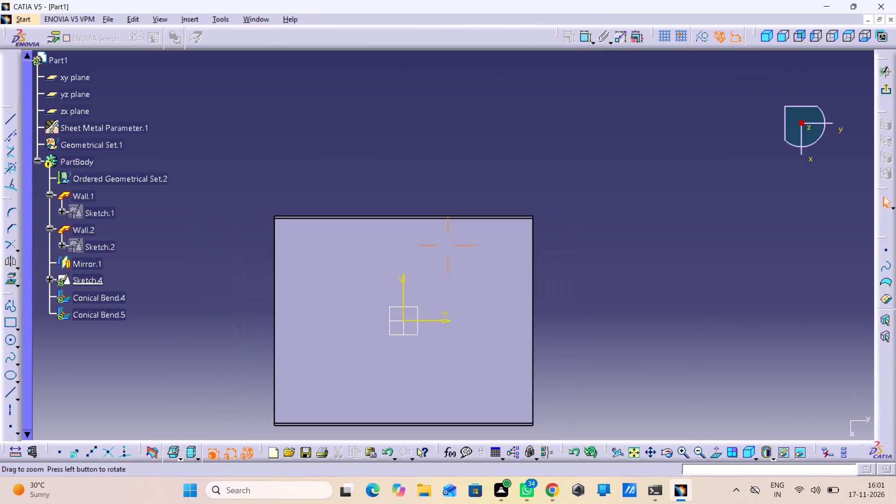
{"action": "double_click", "coordinate": [5, 304]}
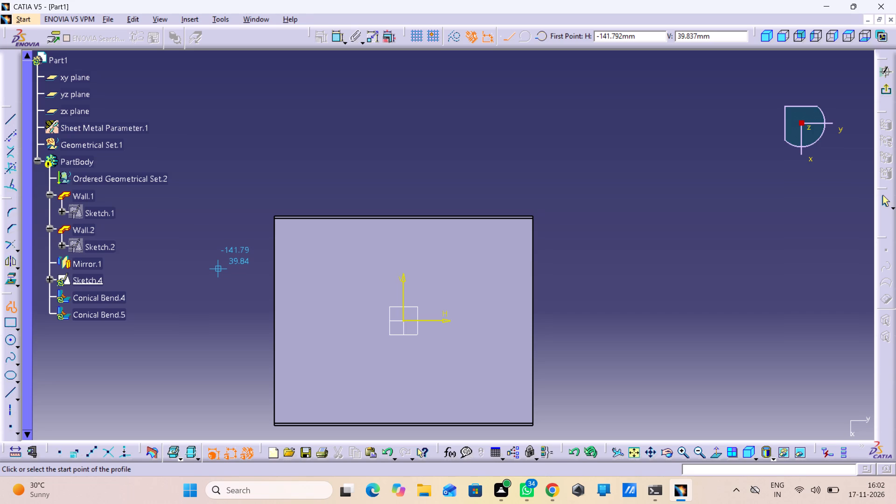
{"action": "left_click", "coordinate": [275, 191]}
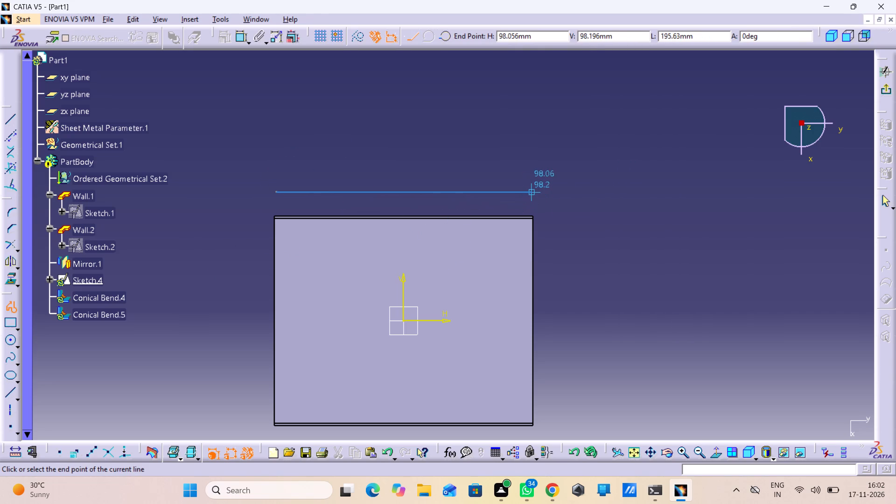
{"action": "left_click", "coordinate": [532, 192]}
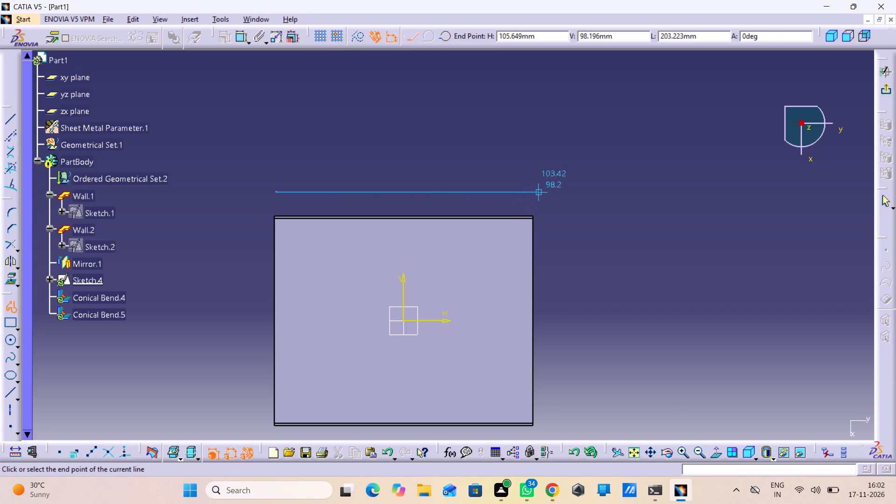
{"action": "left_click", "coordinate": [532, 130]}
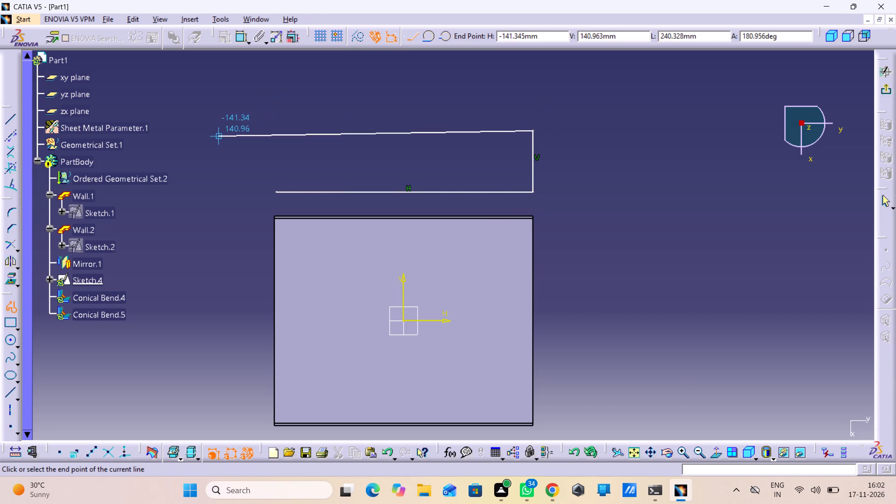
{"action": "left_click", "coordinate": [235, 129]}
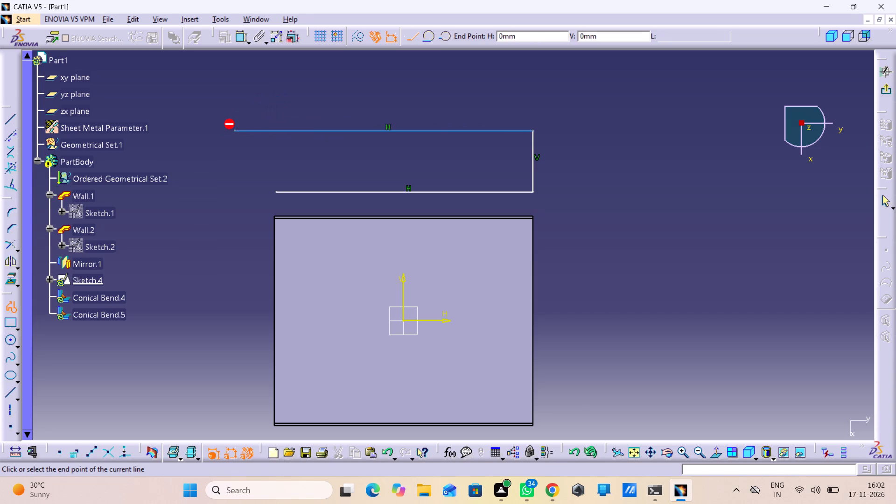
{"action": "left_click", "coordinate": [278, 194]}
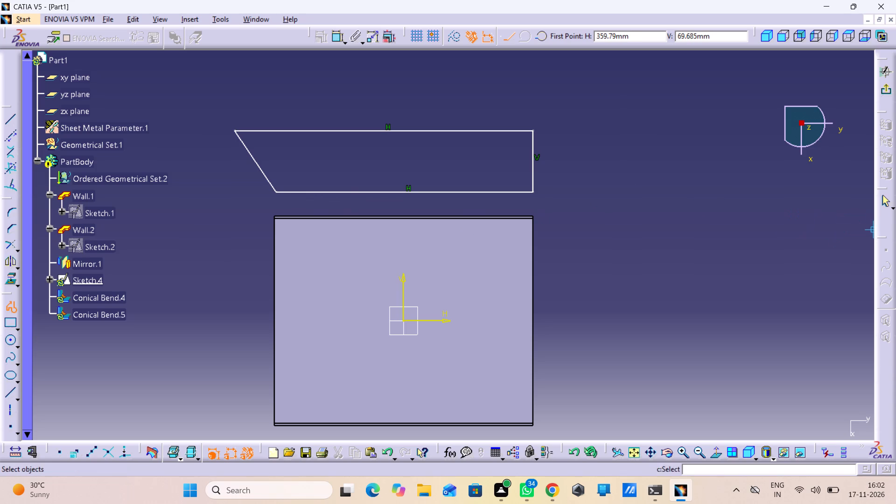
{"action": "left_click", "coordinate": [883, 203]}
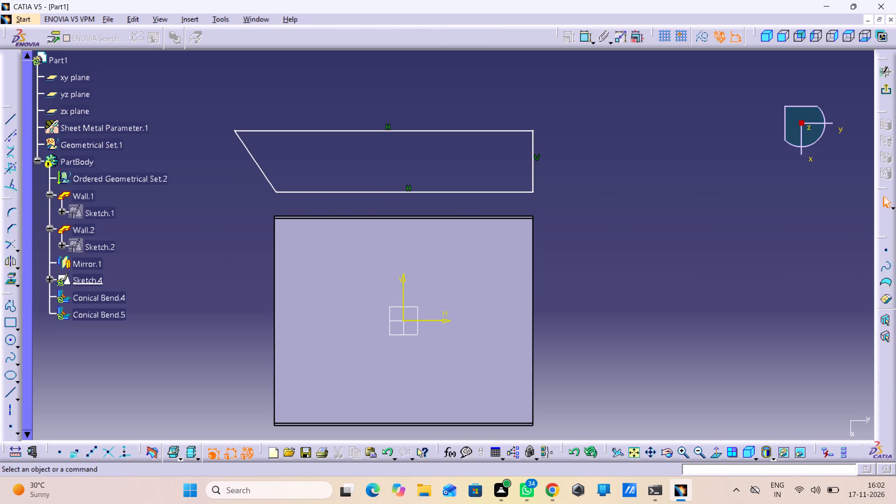
Dimension the profile's vertical side and set its length to 38 mm.
{"action": "double_click", "coordinate": [583, 39]}
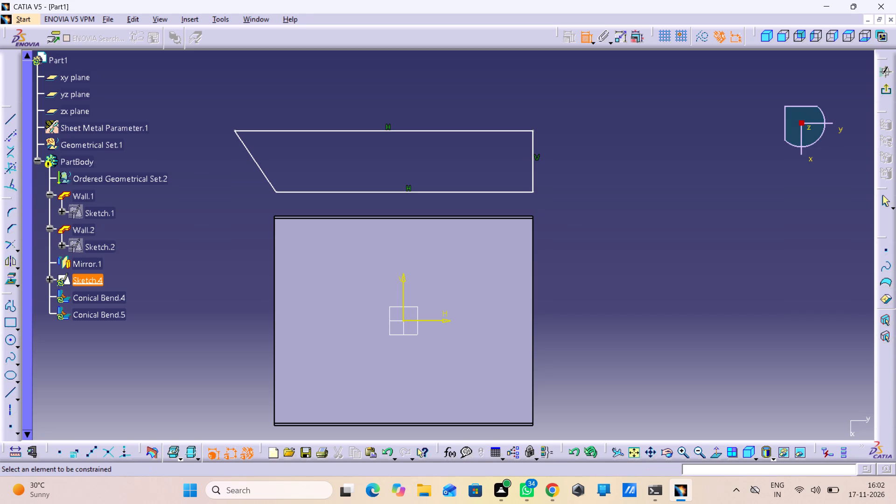
{"action": "left_click", "coordinate": [530, 177]}
{"action": "left_click", "coordinate": [574, 184]}
{"action": "double_click", "coordinate": [573, 182]}
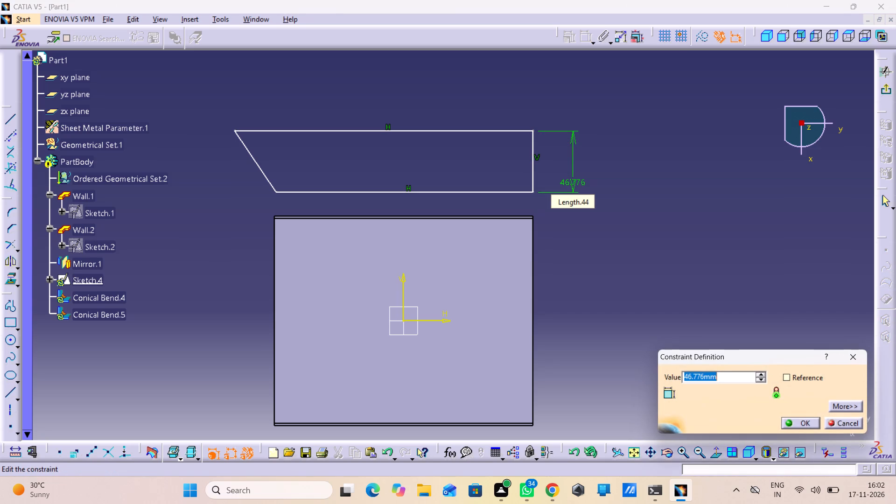
{"action": "key", "text": "3"}
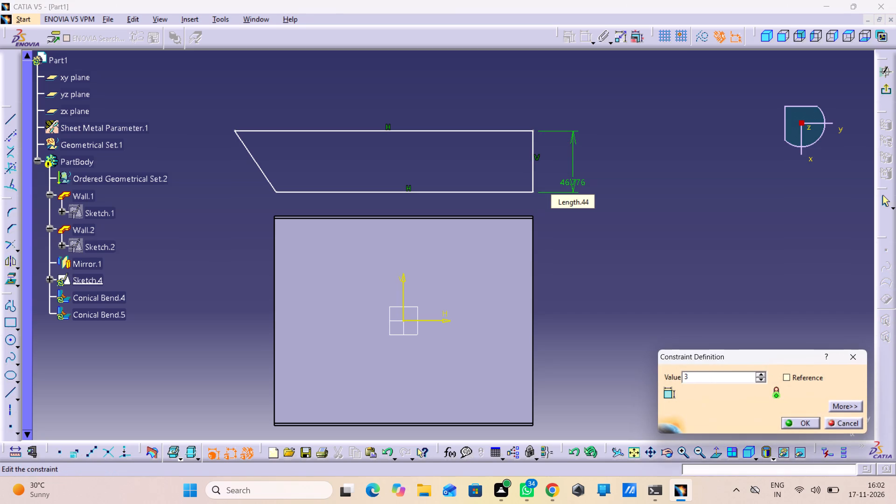
{"action": "key", "text": "8"}
{"action": "key", "text": "Return"}
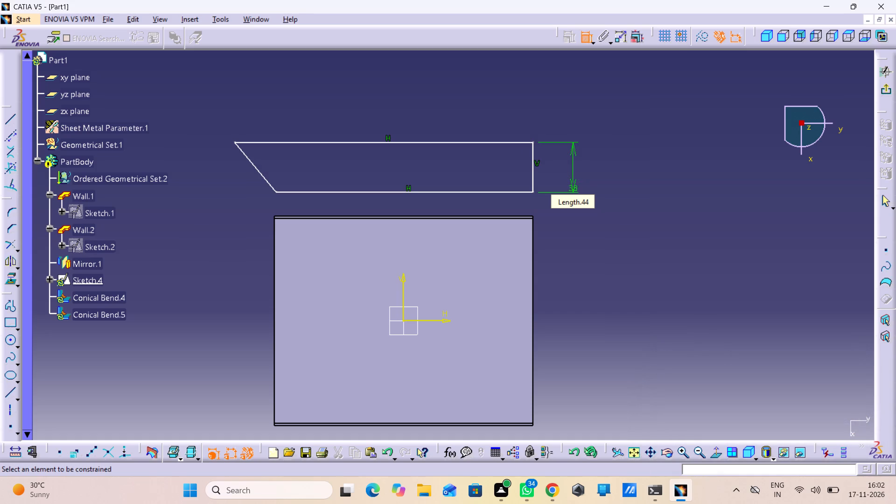
Dimension from the profile's slanted outer corner to the channel's opposite end edge and set the distance to 237 mm.
{"action": "left_click", "coordinate": [235, 141]}
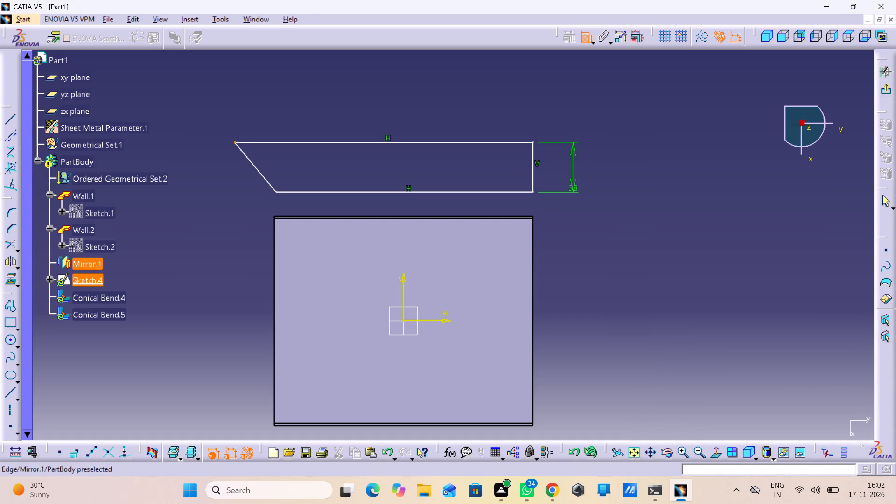
{"action": "left_click", "coordinate": [533, 262]}
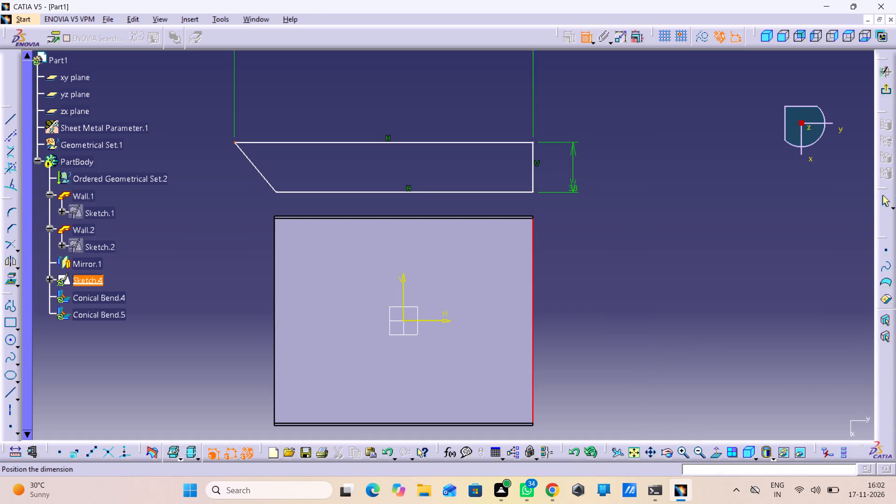
{"action": "left_click", "coordinate": [449, 93]}
{"action": "double_click", "coordinate": [445, 90]}
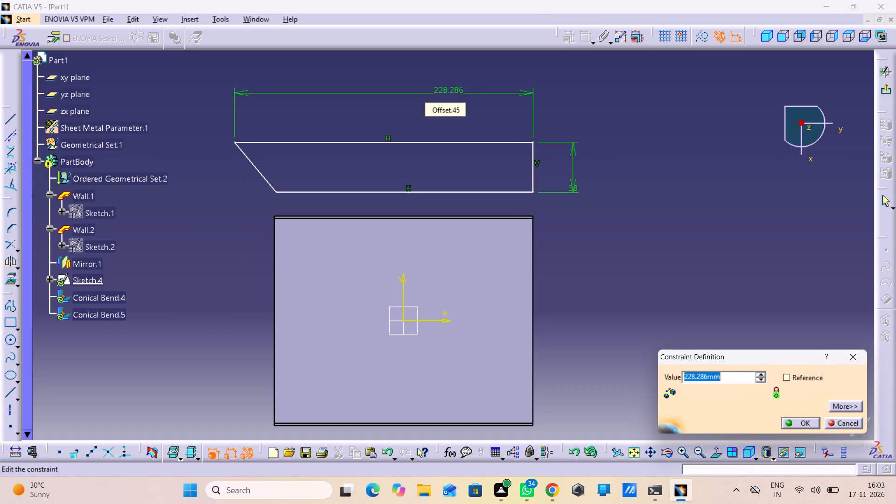
{"action": "type", "text": "237"}
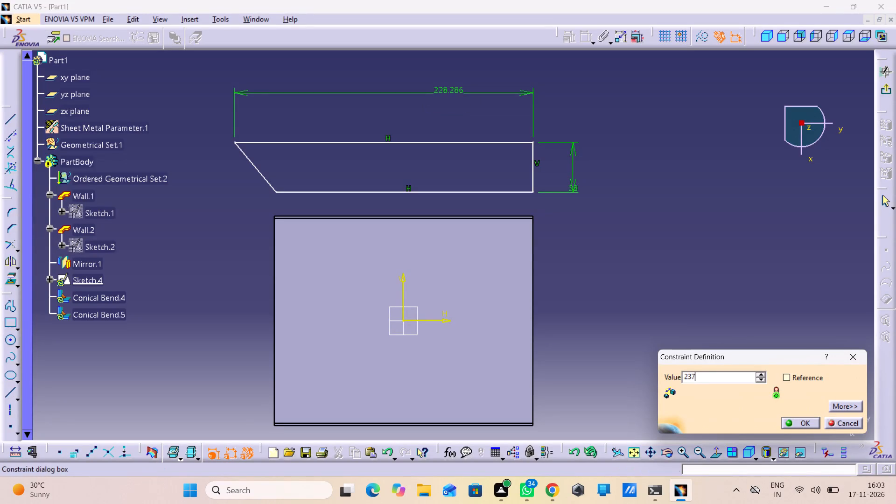
{"action": "left_click", "coordinate": [800, 421]}
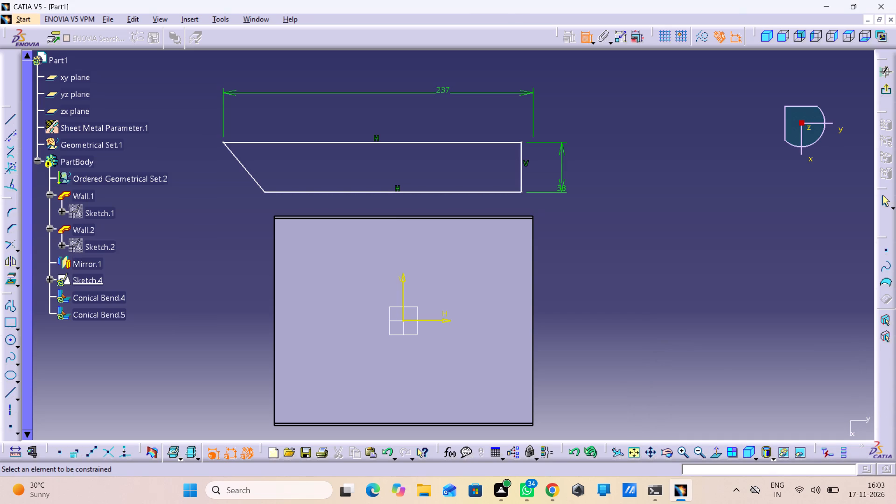
Make the profile's vertical side coincident with the channel's end edge.
{"action": "left_click", "coordinate": [521, 162]}
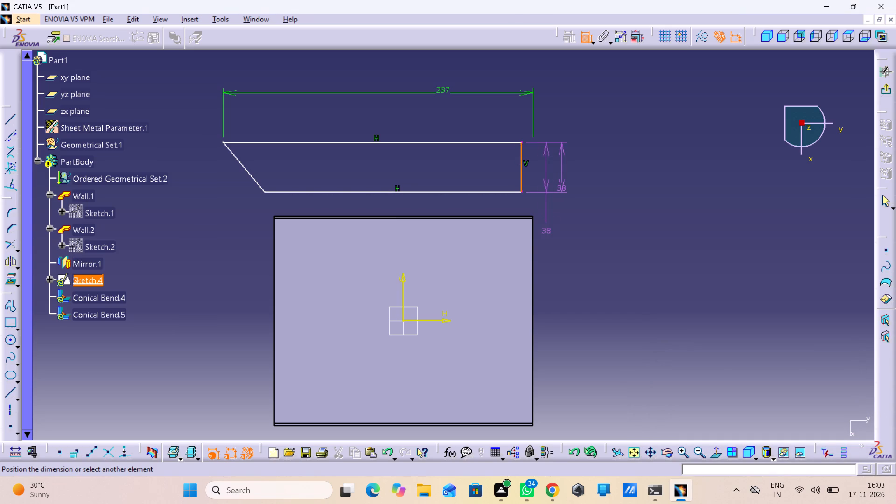
{"action": "left_click", "coordinate": [532, 259]}
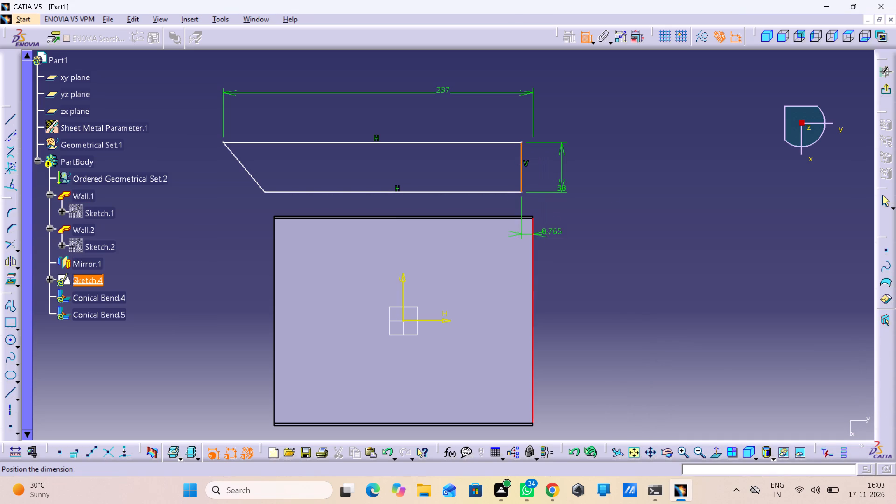
{"action": "right_click", "coordinate": [636, 178]}
{"action": "left_click", "coordinate": [686, 269]}
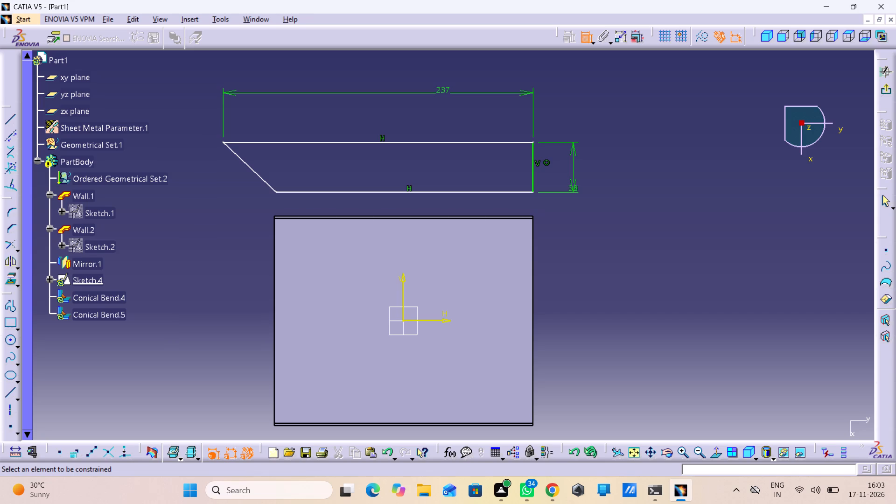
Make the profile's base line coincident with the outer edge of the mirrored wall.
{"action": "middle_click_drag", "start_coordinate": [466, 271], "coordinate": [460, 192]}
{"action": "right_click", "coordinate": [467, 271]}
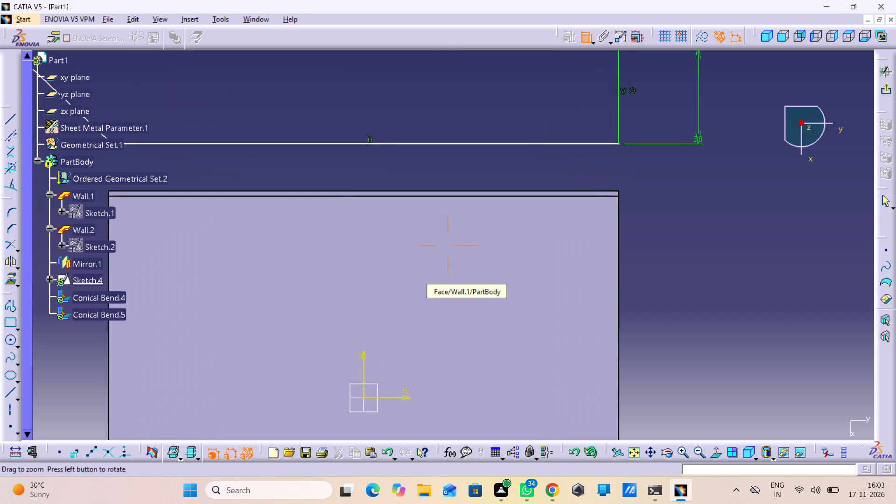
{"action": "middle_click_drag", "start_coordinate": [460, 192], "coordinate": [457, 150]}
{"action": "middle_click_drag", "start_coordinate": [616, 184], "coordinate": [631, 234]}
{"action": "right_click", "coordinate": [616, 184]}
{"action": "middle_click_drag", "start_coordinate": [608, 203], "coordinate": [588, 299]}
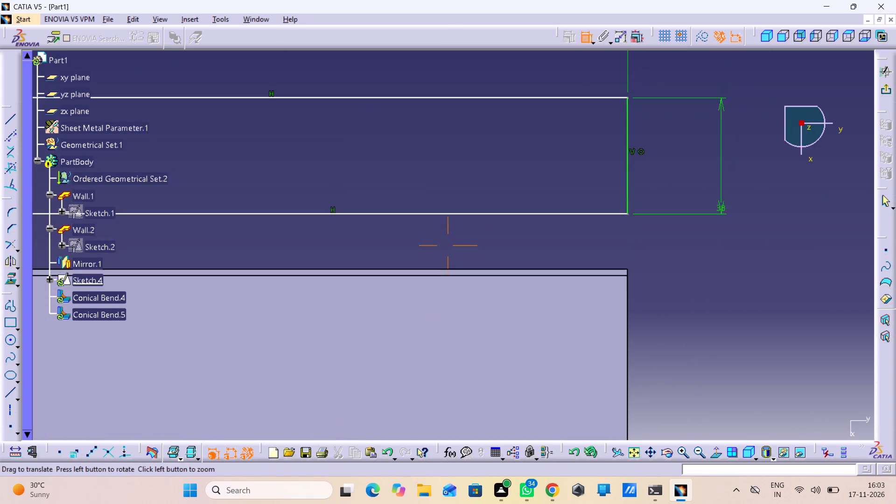
{"action": "middle_click_drag", "start_coordinate": [588, 299], "coordinate": [588, 300]}
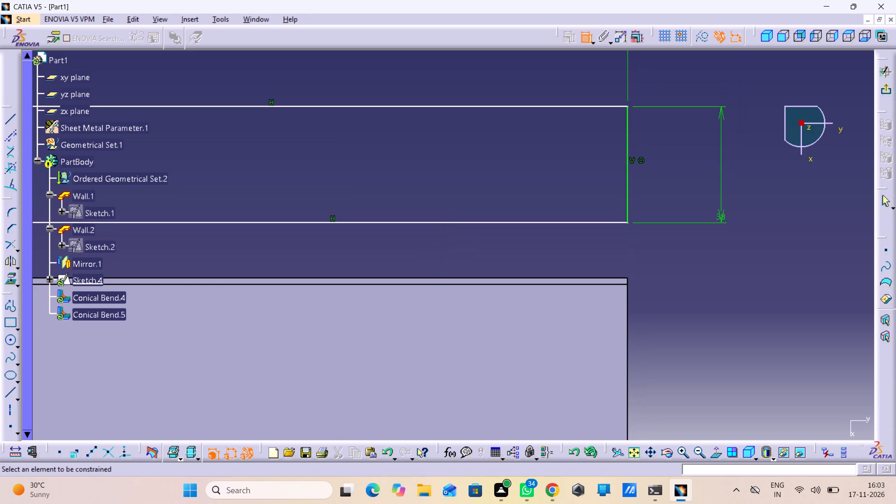
{"action": "left_click", "coordinate": [577, 221]}
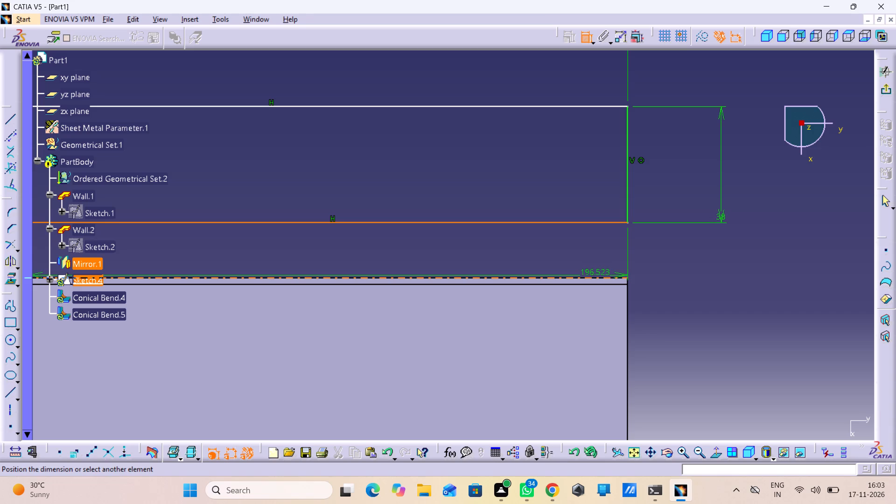
{"action": "left_click", "coordinate": [595, 277]}
{"action": "right_click", "coordinate": [713, 285]}
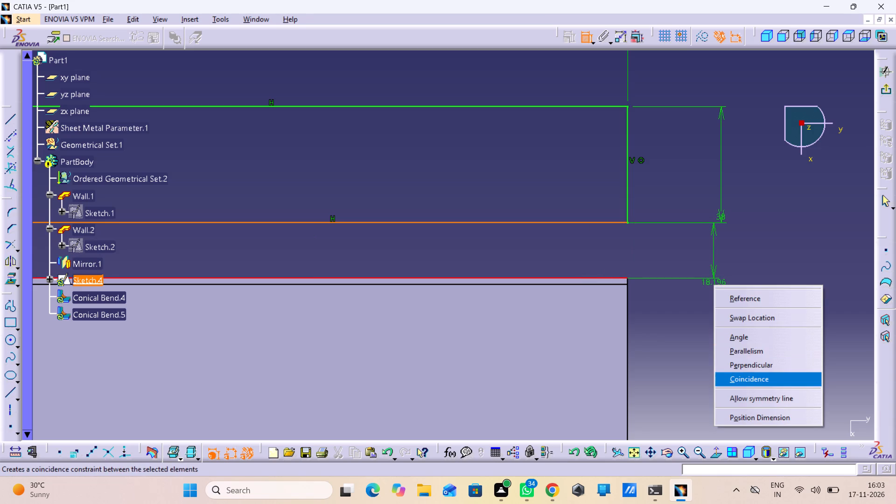
{"action": "left_click", "coordinate": [757, 383]}
Move the 38 mm dimension text to the middle of its dimension line.
{"action": "middle_click_drag", "start_coordinate": [442, 238], "coordinate": [476, 320]}
{"action": "right_click", "coordinate": [442, 238]}
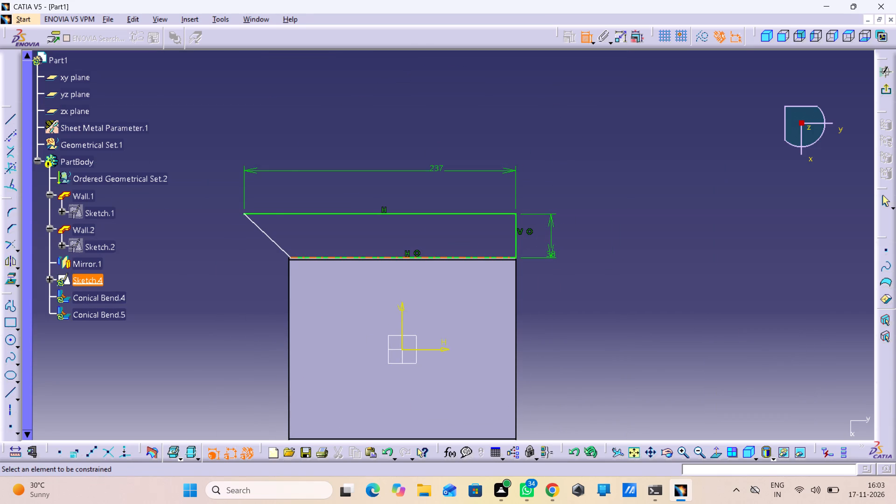
{"action": "middle_click_drag", "start_coordinate": [437, 277], "coordinate": [423, 225]}
{"action": "right_click", "coordinate": [437, 277]}
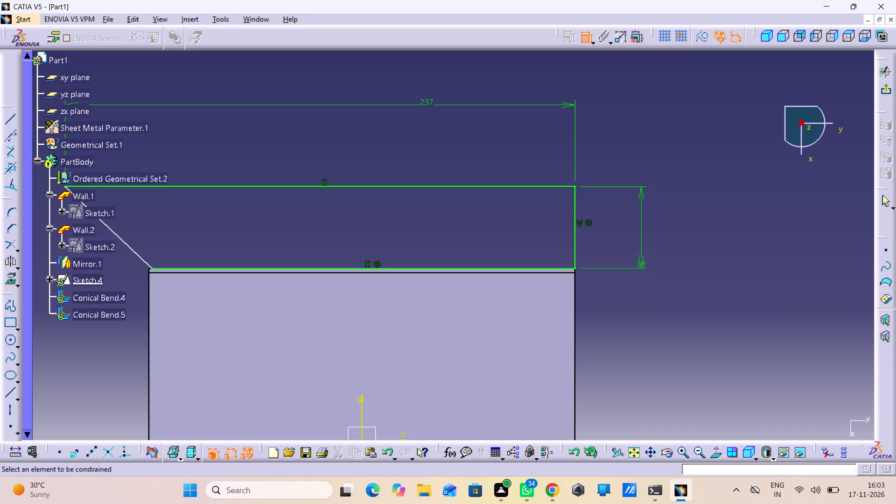
{"action": "left_click_drag", "start_coordinate": [644, 265], "coordinate": [651, 233]}
{"action": "middle_click_drag", "start_coordinate": [621, 341], "coordinate": [630, 357]}
{"action": "right_click", "coordinate": [621, 341]}
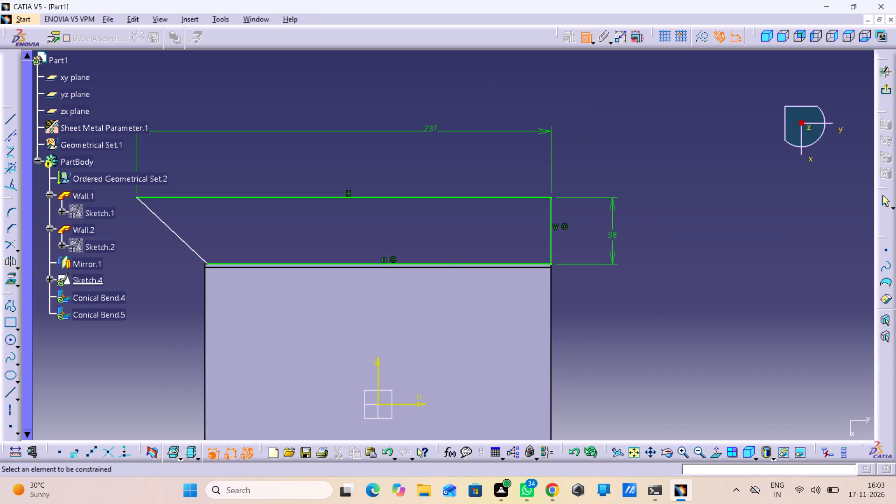
Make the lower end of the profile's slanted line coincident with the mirrored wall's top corner and exit the sketch.
{"action": "middle_click_drag", "start_coordinate": [392, 287], "coordinate": [407, 314]}
{"action": "right_click", "coordinate": [391, 285]}
{"action": "middle_click_drag", "start_coordinate": [142, 253], "coordinate": [320, 311]}
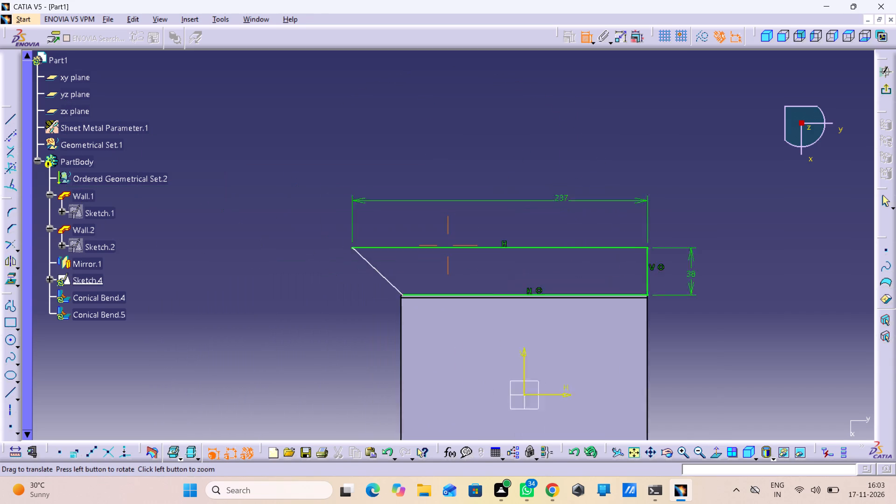
{"action": "middle_click_drag", "start_coordinate": [320, 311], "coordinate": [313, 278]}
{"action": "right_click", "coordinate": [340, 316]}
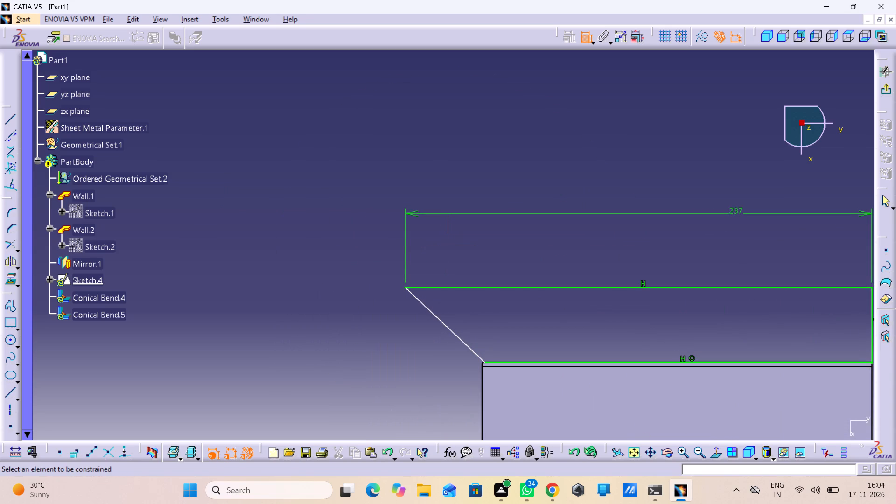
{"action": "middle_click_drag", "start_coordinate": [622, 335], "coordinate": [624, 345]}
{"action": "right_click", "coordinate": [622, 334]}
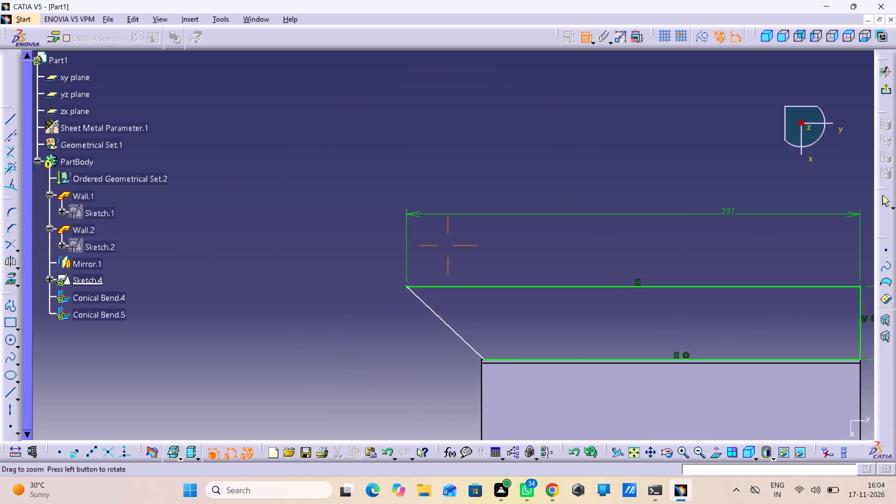
{"action": "middle_click_drag", "start_coordinate": [624, 345], "coordinate": [627, 357]}
{"action": "middle_click_drag", "start_coordinate": [729, 357], "coordinate": [690, 330]}
{"action": "middle_click_drag", "start_coordinate": [519, 291], "coordinate": [526, 312]}
{"action": "right_click", "coordinate": [519, 291]}
{"action": "middle_click_drag", "start_coordinate": [470, 340], "coordinate": [425, 260]}
{"action": "right_click", "coordinate": [470, 340]}
{"action": "middle_click_drag", "start_coordinate": [446, 332], "coordinate": [501, 239]}
{"action": "middle_click_drag", "start_coordinate": [513, 319], "coordinate": [498, 223]}
{"action": "right_click", "coordinate": [513, 319]}
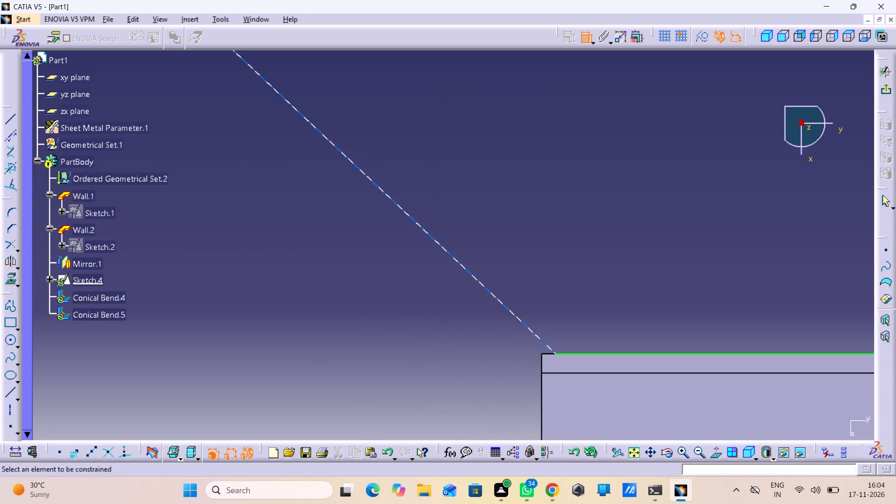
{"action": "middle_click_drag", "start_coordinate": [567, 375], "coordinate": [568, 329]}
{"action": "middle_click_drag", "start_coordinate": [546, 361], "coordinate": [538, 317]}
{"action": "right_click", "coordinate": [545, 361]}
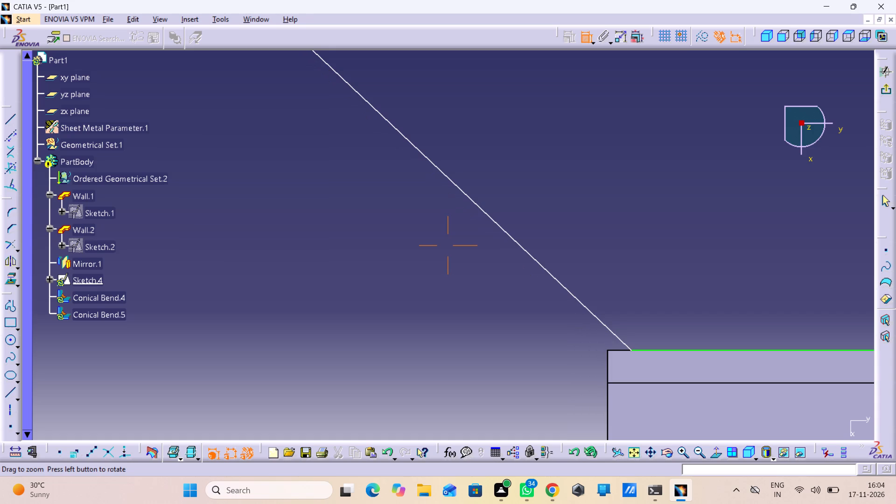
{"action": "left_click", "coordinate": [630, 352]}
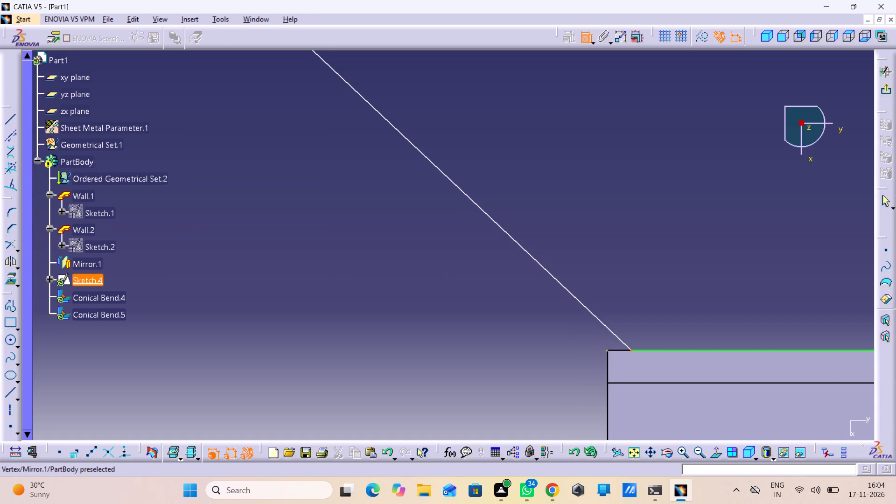
{"action": "left_click", "coordinate": [607, 350]}
{"action": "right_click", "coordinate": [575, 350]}
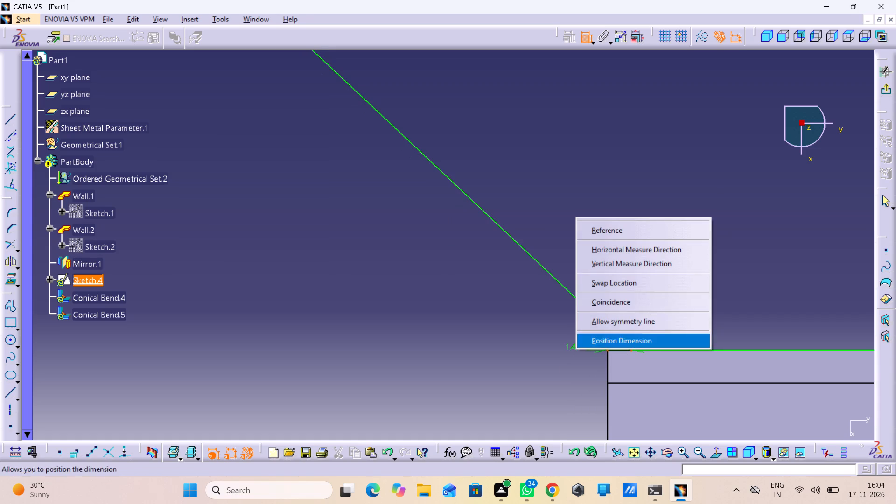
{"action": "left_click", "coordinate": [627, 303]}
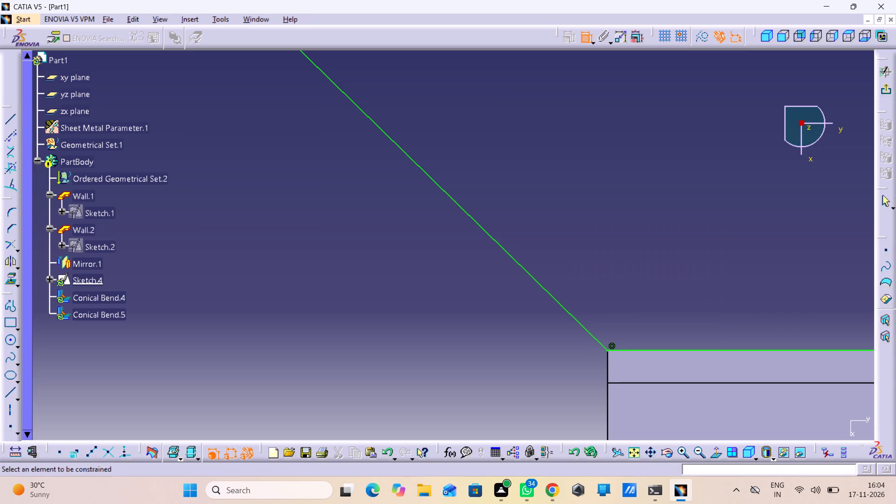
{"action": "middle_click_drag", "start_coordinate": [667, 159], "coordinate": [725, 373]}
{"action": "right_click", "coordinate": [665, 159]}
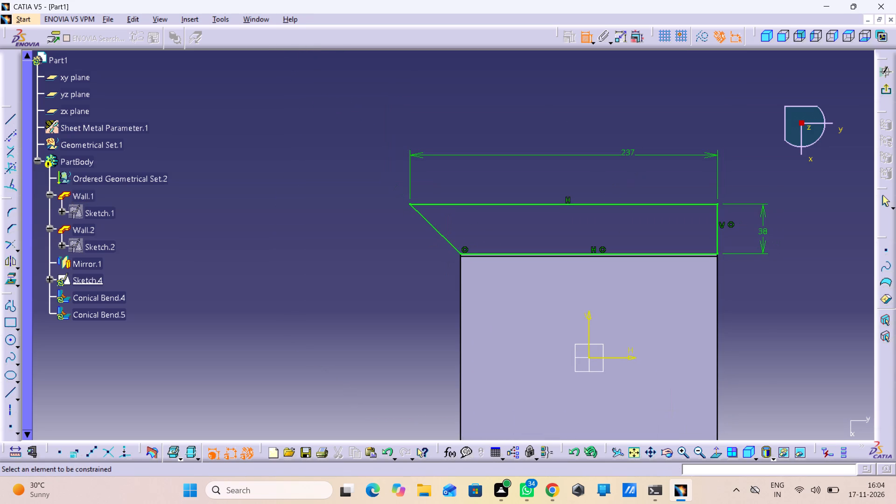
{"action": "left_click", "coordinate": [894, 88]}
{"action": "left_click", "coordinate": [876, 88]}
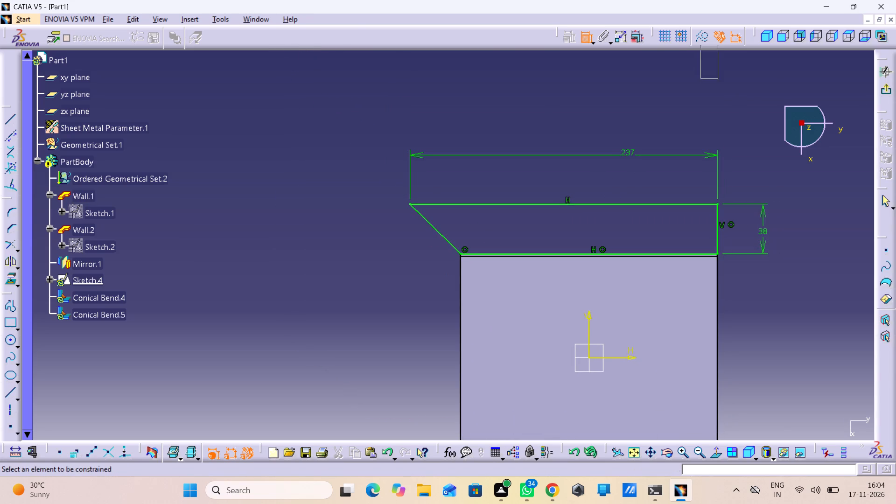
{"action": "left_click", "coordinate": [880, 89]}
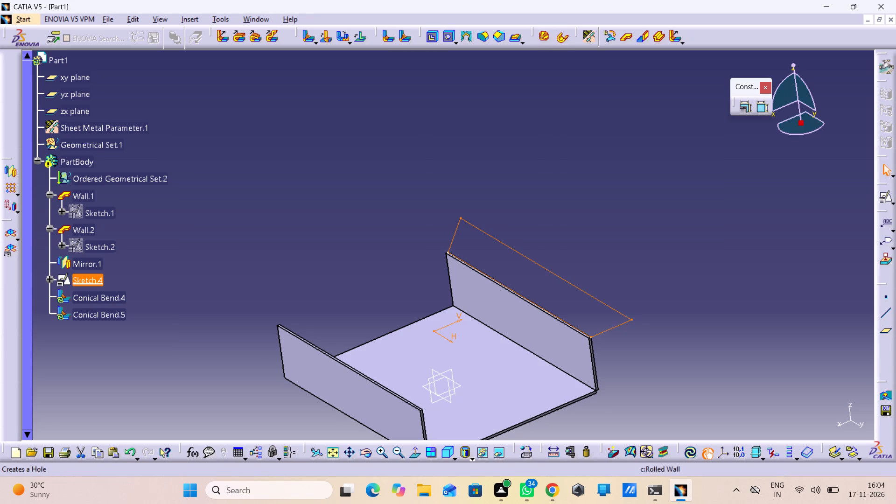
Create a sheet metal wall from the finished flange profile, Sketch.4, with no tangent feature.
{"action": "left_click", "coordinate": [623, 37]}
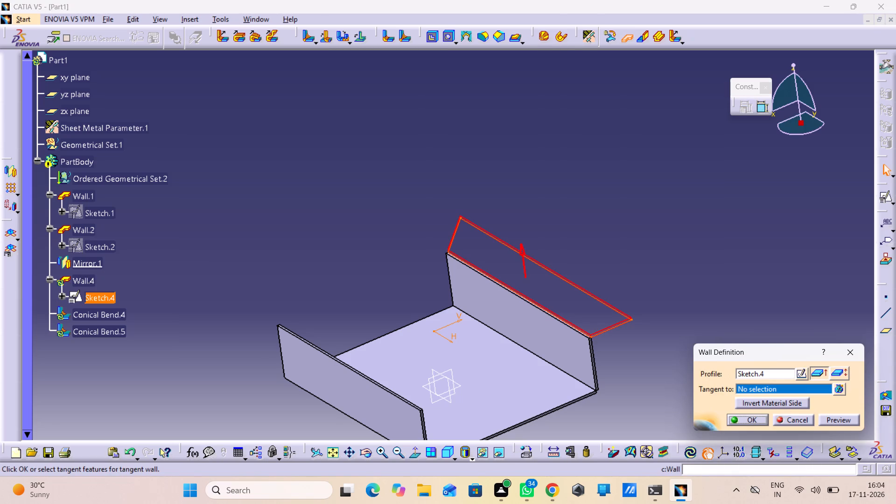
{"action": "left_click", "coordinate": [745, 419]}
{"action": "left_click", "coordinate": [703, 404]}
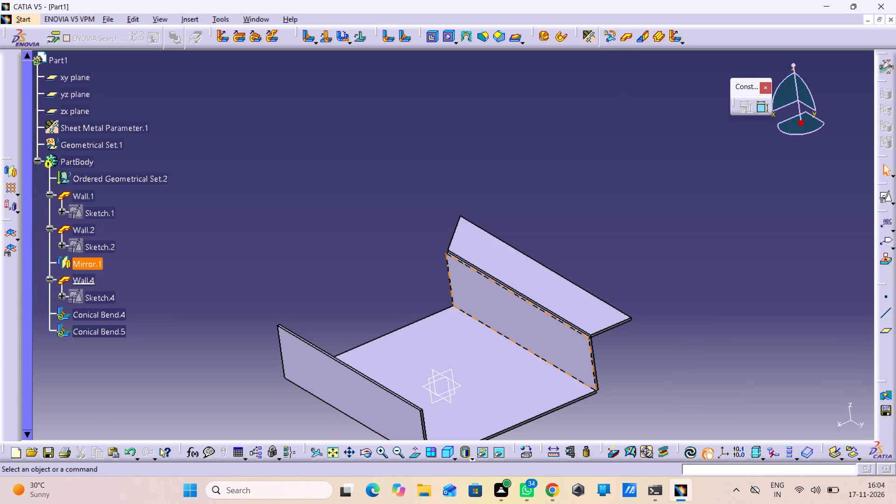
Mirror the new flange wall, Wall.4, about the yz plane onto the opposite side of the channel.
{"action": "middle_click_drag", "start_coordinate": [544, 359], "coordinate": [532, 296]}
{"action": "right_click", "coordinate": [544, 359]}
{"action": "middle_click_drag", "start_coordinate": [592, 367], "coordinate": [534, 298]}
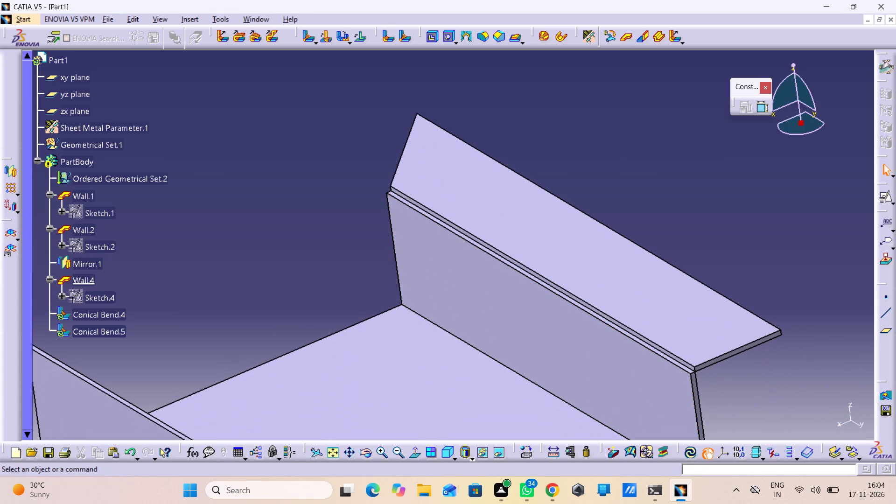
{"action": "middle_click_drag", "start_coordinate": [460, 251], "coordinate": [514, 325]}
{"action": "right_click", "coordinate": [460, 251]}
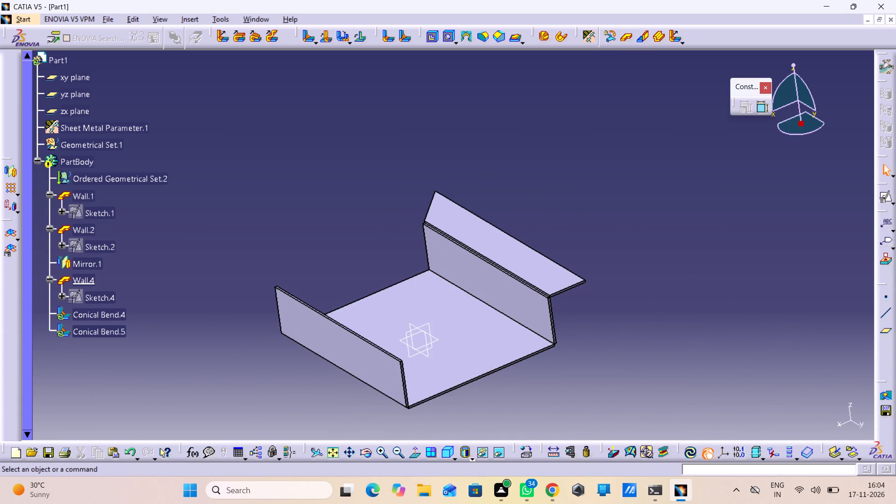
{"action": "left_click", "coordinate": [489, 243]}
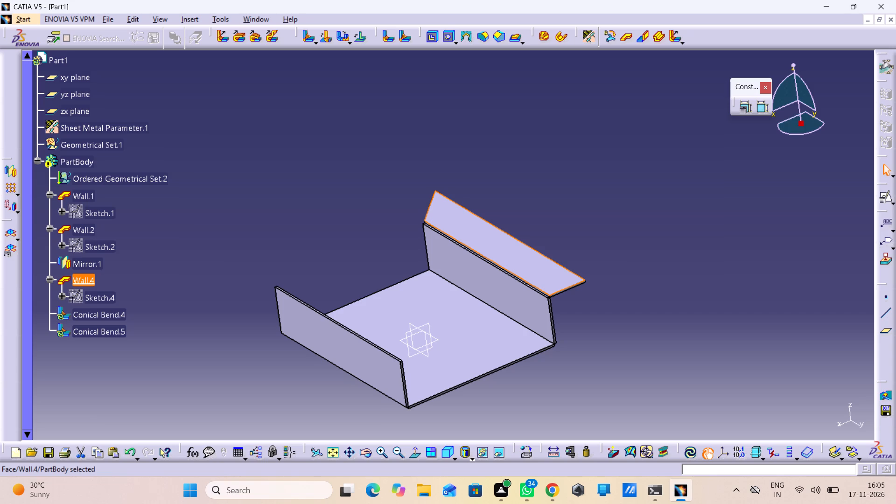
{"action": "left_click", "coordinate": [9, 172]}
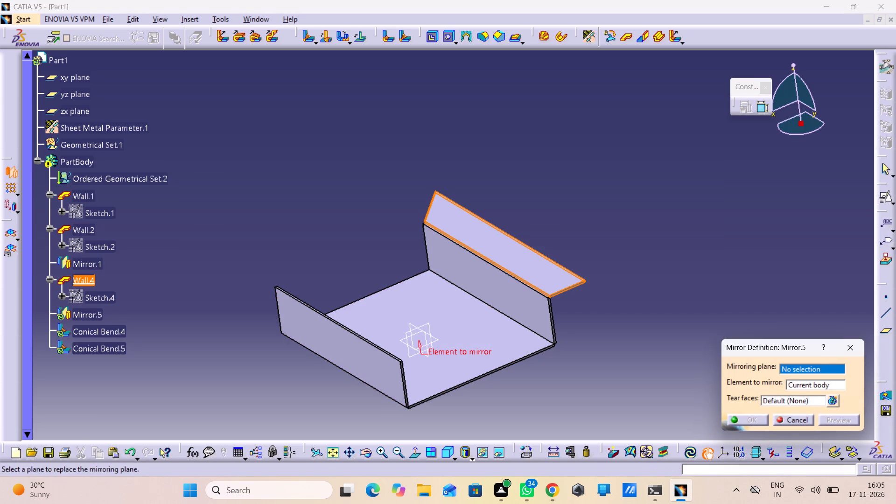
{"action": "middle_click_drag", "start_coordinate": [396, 361], "coordinate": [369, 292]}
{"action": "right_click", "coordinate": [396, 361]}
{"action": "middle_click_drag", "start_coordinate": [417, 370], "coordinate": [431, 271]}
{"action": "scroll", "coordinate": [431, 271], "scroll_direction": "up", "scroll_amount": 1}
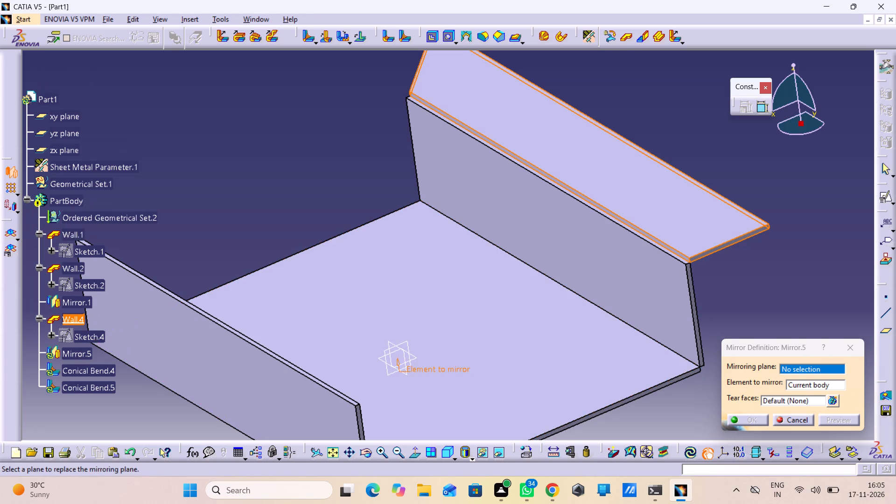
{"action": "left_click", "coordinate": [405, 375]}
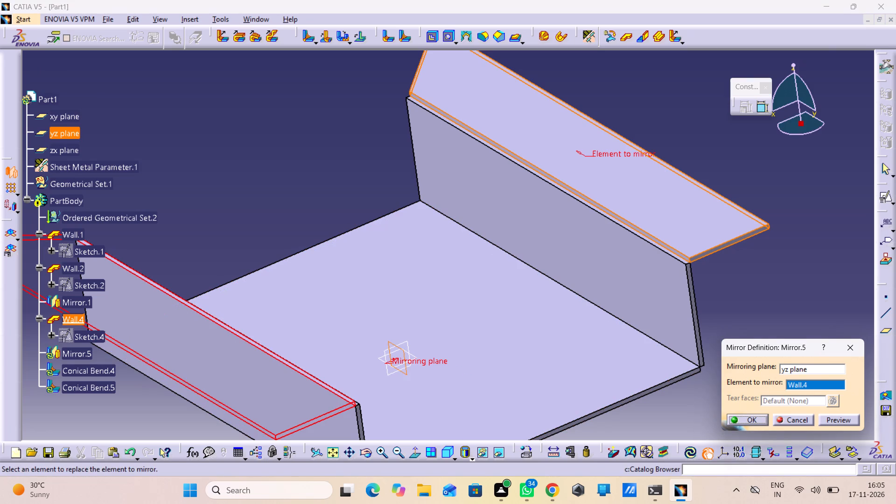
{"action": "left_click", "coordinate": [746, 419]}
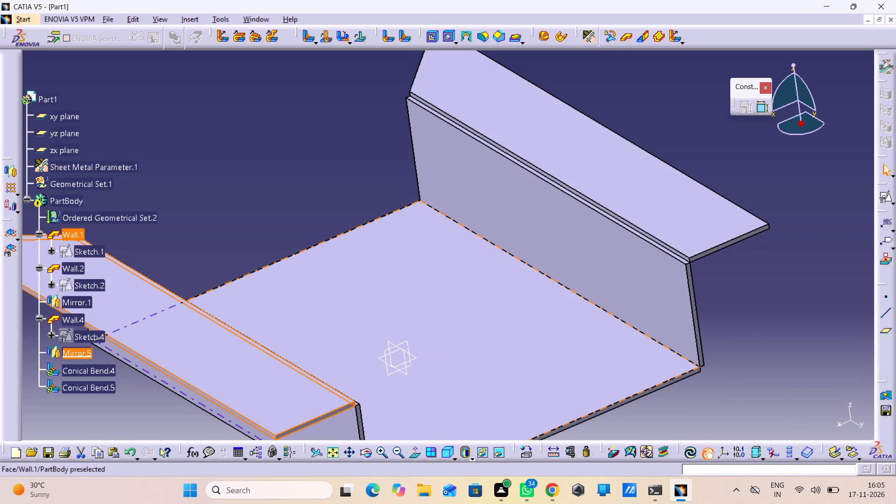
{"action": "left_click", "coordinate": [200, 236]}
Add a conical bend between the mirrored flange and Wall.2 with left and right radii of 0.25 mm.
{"action": "middle_click_drag", "start_coordinate": [214, 228], "coordinate": [282, 313]}
{"action": "right_click", "coordinate": [214, 228]}
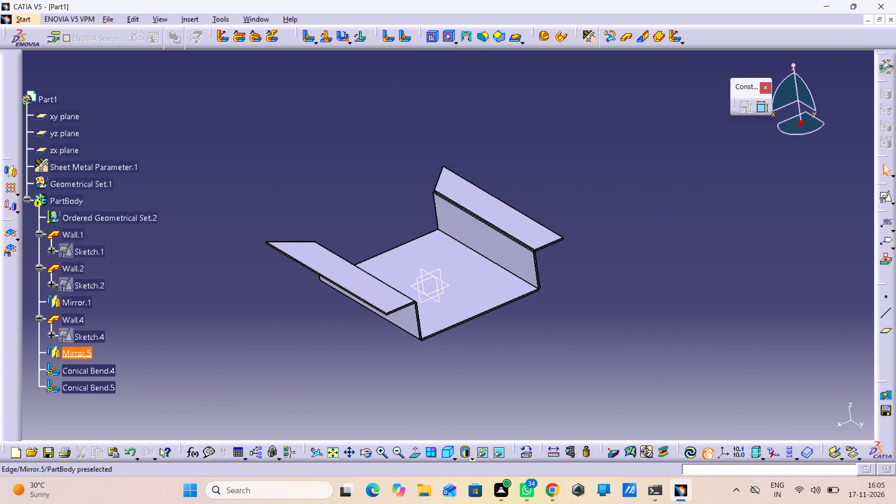
{"action": "middle_click_drag", "start_coordinate": [383, 305], "coordinate": [260, 362]}
{"action": "right_click_drag", "start_coordinate": [383, 305], "coordinate": [260, 362]}
{"action": "middle_click_drag", "start_coordinate": [282, 328], "coordinate": [281, 280]}
{"action": "right_click", "coordinate": [282, 328]}
{"action": "middle_click_drag", "start_coordinate": [256, 305], "coordinate": [358, 309]}
{"action": "middle_click_drag", "start_coordinate": [285, 344], "coordinate": [269, 312]}
{"action": "right_click", "coordinate": [285, 344]}
{"action": "middle_click_drag", "start_coordinate": [258, 327], "coordinate": [405, 298]}
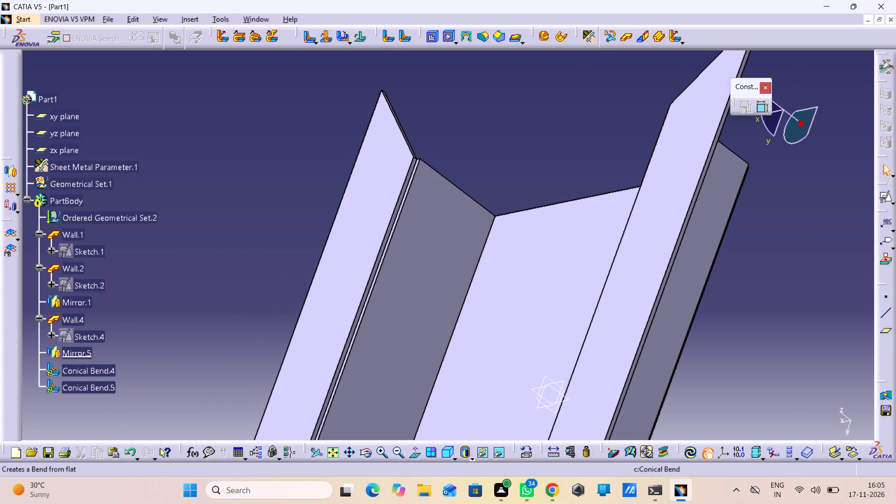
{"action": "double_click", "coordinate": [310, 32]}
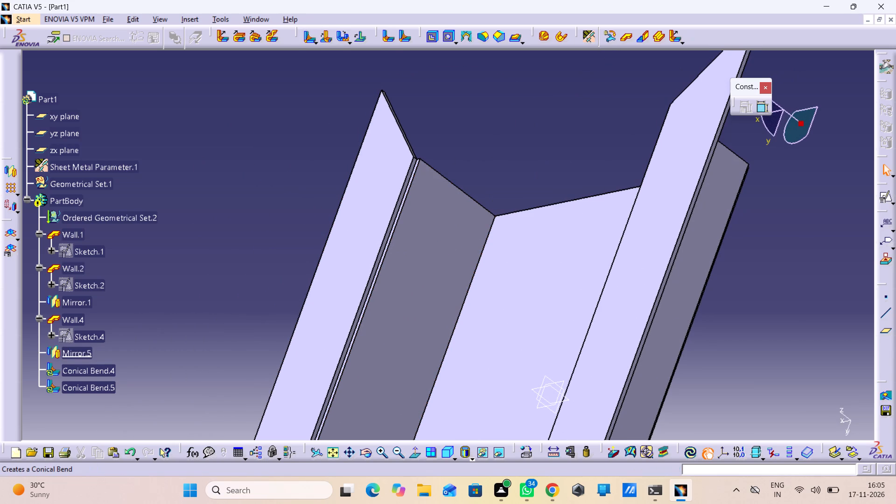
{"action": "left_click", "coordinate": [368, 218]}
{"action": "left_click", "coordinate": [404, 248]}
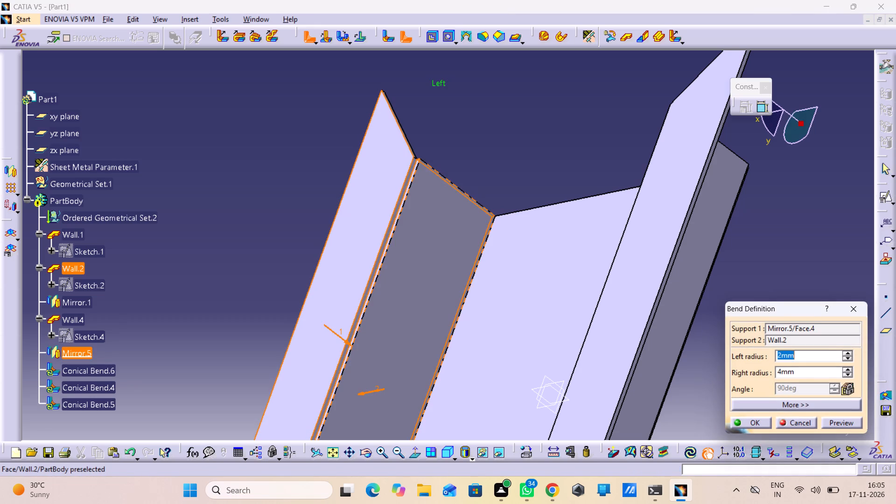
{"action": "middle_click_drag", "start_coordinate": [357, 398], "coordinate": [370, 342]}
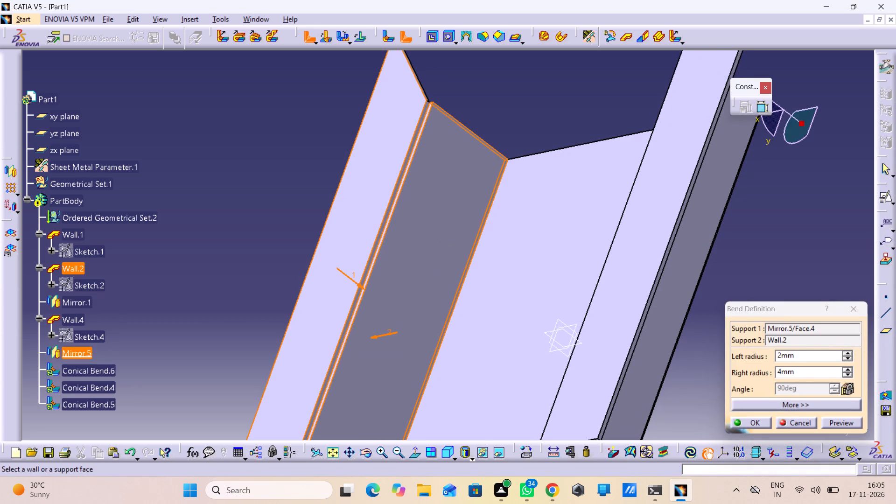
{"action": "double_click", "coordinate": [803, 358]}
{"action": "type", "text": ".25"}
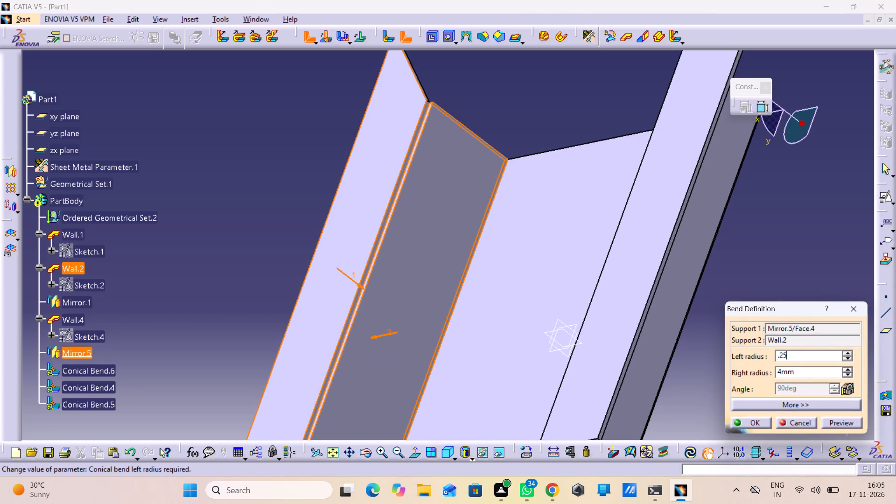
{"action": "double_click", "coordinate": [798, 375]}
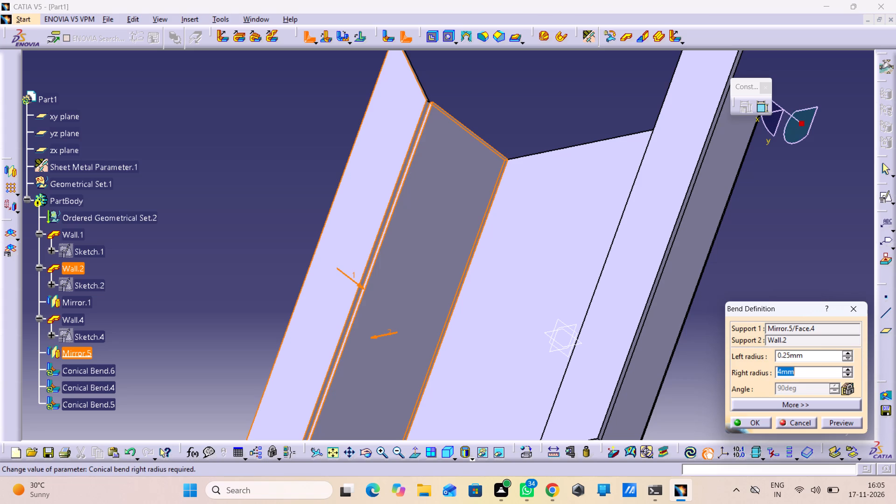
{"action": "type", "text": ".25"}
{"action": "left_click", "coordinate": [843, 422]}
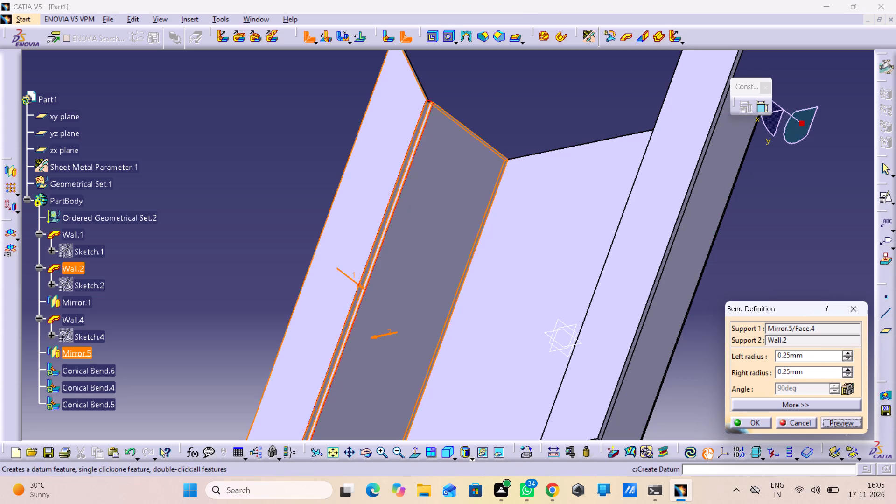
{"action": "left_click", "coordinate": [755, 424]}
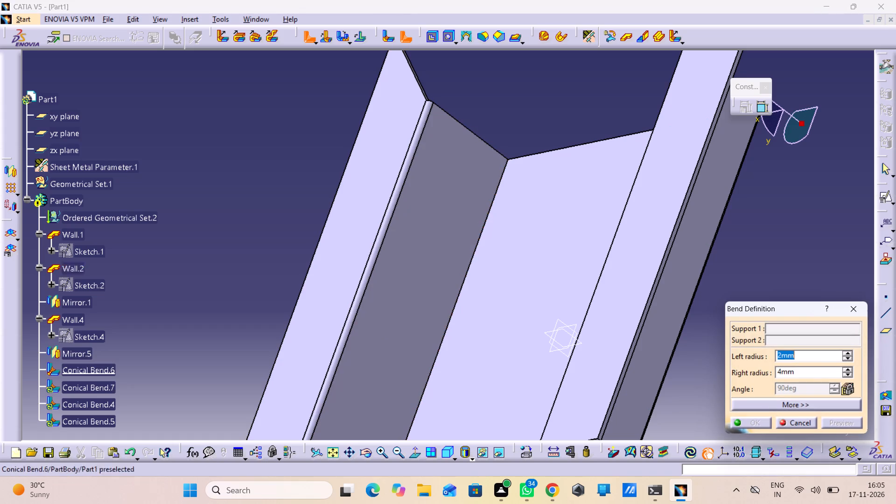
Add a conical bend between Wall.4 and the mirrored side wall, Mirror.1, with left and right radii of 0.25 mm.
{"action": "middle_click_drag", "start_coordinate": [441, 312], "coordinate": [650, 293]}
{"action": "right_click_drag", "start_coordinate": [441, 312], "coordinate": [650, 293]}
{"action": "middle_click_drag", "start_coordinate": [638, 277], "coordinate": [534, 341]}
{"action": "middle_click_drag", "start_coordinate": [539, 320], "coordinate": [518, 251]}
{"action": "right_click", "coordinate": [539, 320]}
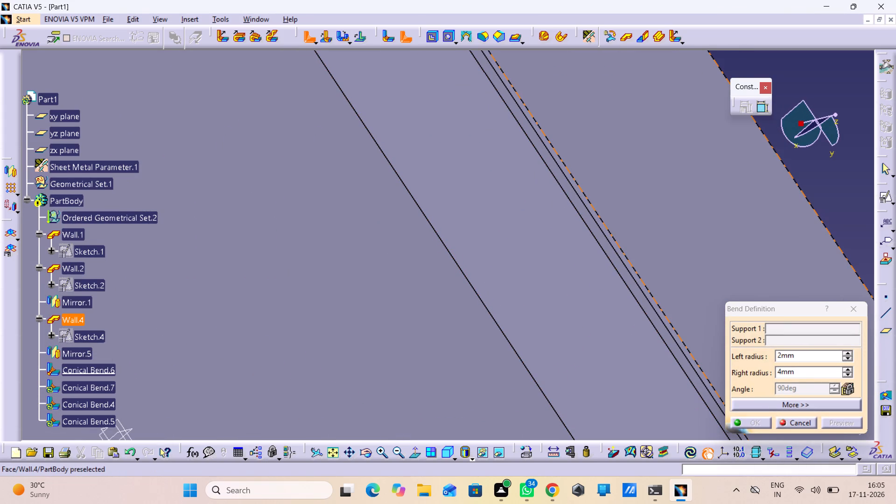
{"action": "middle_click_drag", "start_coordinate": [684, 246], "coordinate": [687, 273]}
{"action": "right_click", "coordinate": [684, 246]}
{"action": "middle_click_drag", "start_coordinate": [686, 267], "coordinate": [629, 284]}
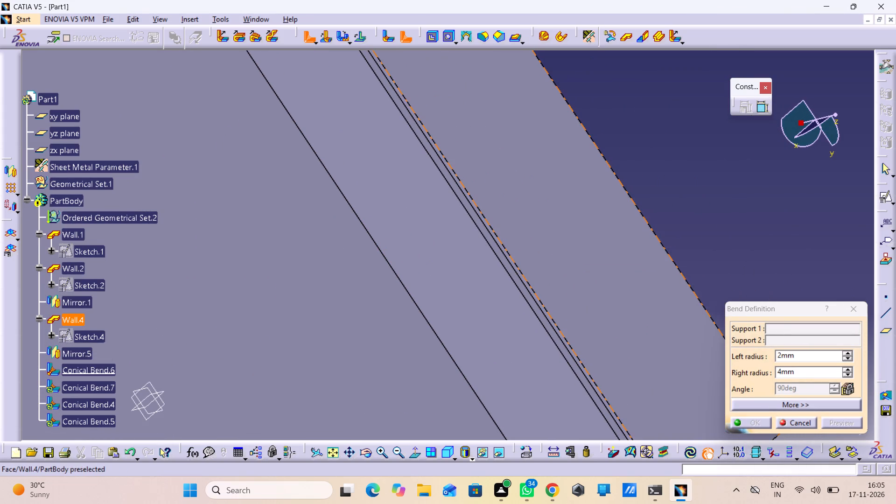
{"action": "left_click", "coordinate": [600, 273]}
{"action": "left_click", "coordinate": [520, 322]}
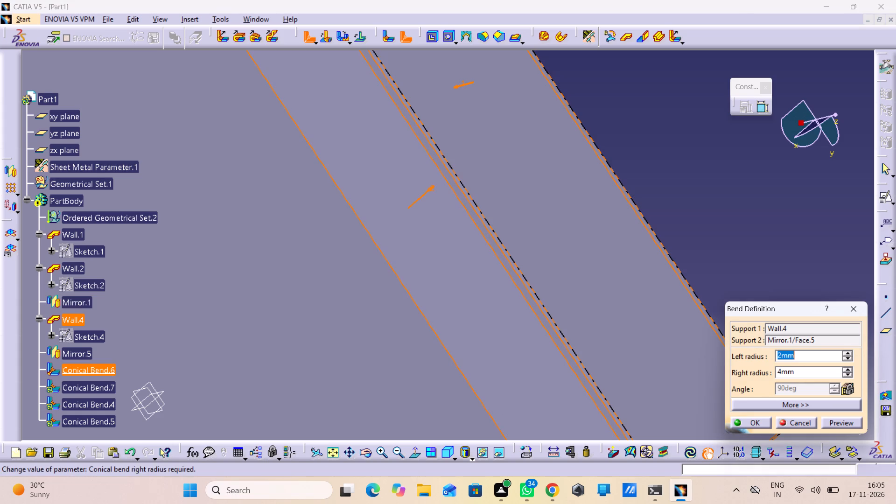
{"action": "double_click", "coordinate": [803, 360]}
{"action": "type", "text": ".25"}
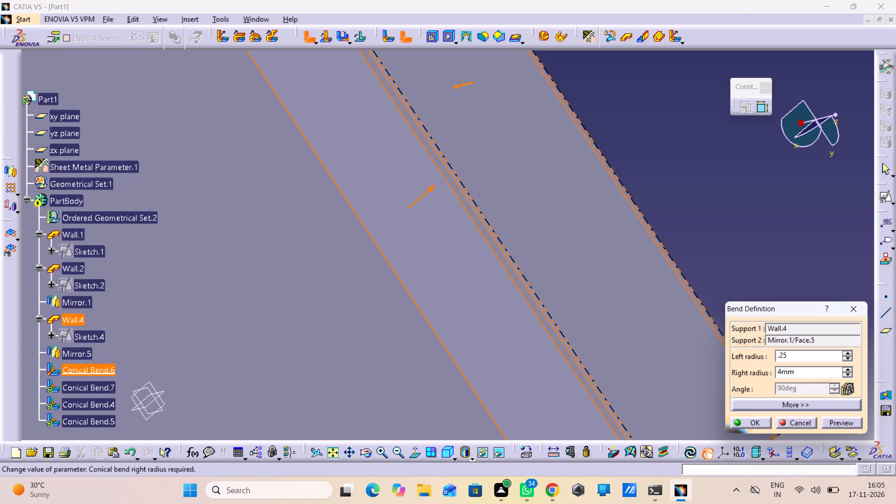
{"action": "double_click", "coordinate": [820, 373]}
{"action": "type", "text": ".25"}
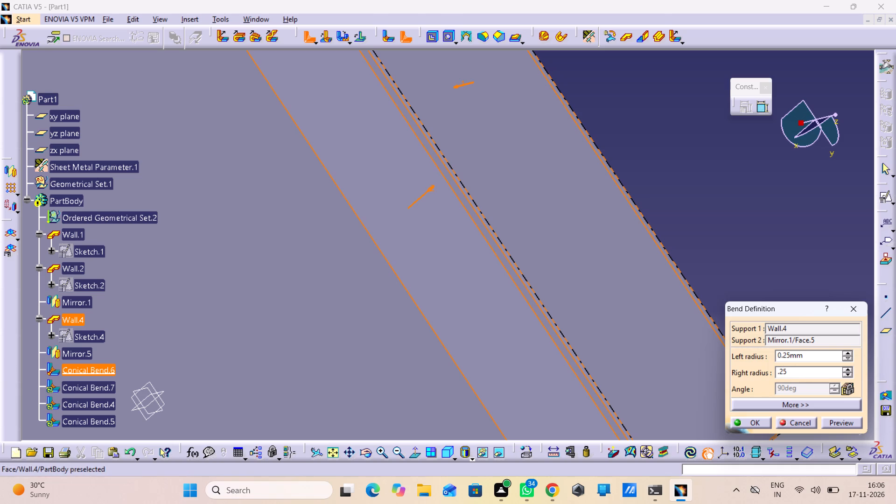
{"action": "left_click", "coordinate": [746, 423]}
{"action": "middle_click_drag", "start_coordinate": [308, 207], "coordinate": [435, 351]}
{"action": "right_click", "coordinate": [308, 207]}
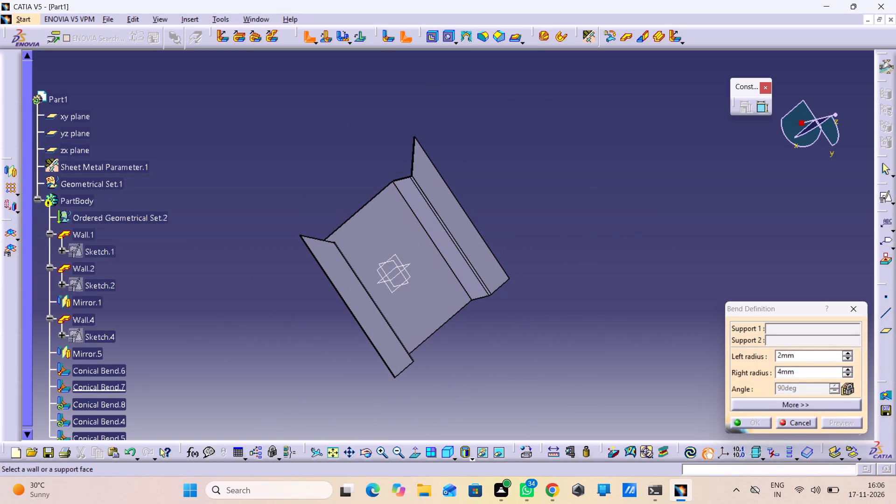
{"action": "left_click", "coordinate": [854, 311]}
Start a positioned sketch on the narrow end face of the base wall, Wall.1, with implicit origin and orientation.
{"action": "middle_click_drag", "start_coordinate": [303, 352], "coordinate": [350, 254]}
{"action": "right_click_drag", "start_coordinate": [303, 352], "coordinate": [350, 254]}
{"action": "middle_click_drag", "start_coordinate": [308, 287], "coordinate": [438, 427]}
{"action": "middle_click_drag", "start_coordinate": [442, 317], "coordinate": [488, 396]}
{"action": "right_click_drag", "start_coordinate": [442, 317], "coordinate": [488, 396]}
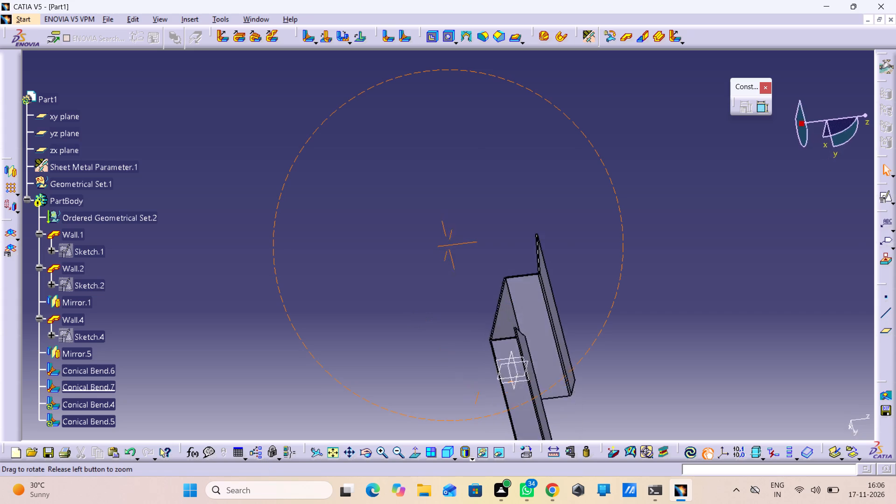
{"action": "right_click_drag", "start_coordinate": [488, 396], "coordinate": [530, 430]}
{"action": "middle_click_drag", "start_coordinate": [488, 396], "coordinate": [530, 430]}
{"action": "middle_click_drag", "start_coordinate": [447, 256], "coordinate": [441, 126]}
{"action": "right_click", "coordinate": [447, 256]}
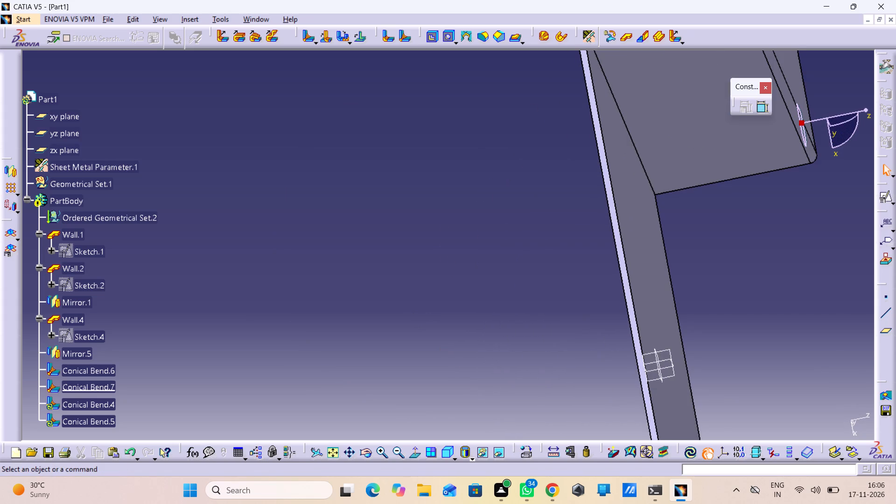
{"action": "left_click", "coordinate": [619, 243]}
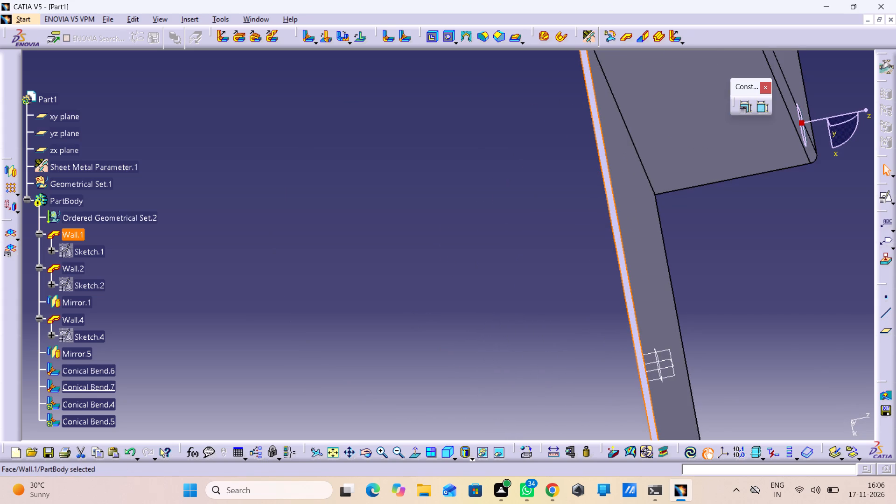
{"action": "middle_click_drag", "start_coordinate": [506, 115], "coordinate": [533, 205]}
{"action": "right_click", "coordinate": [506, 115]}
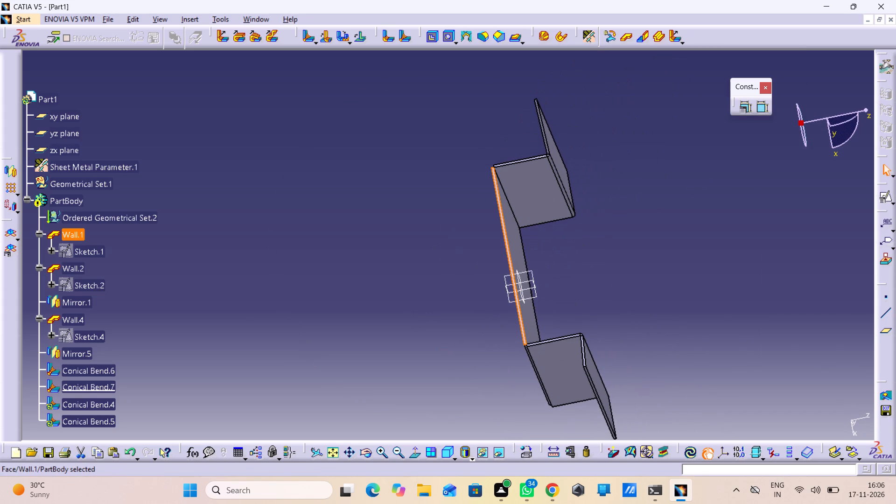
{"action": "left_click", "coordinate": [881, 196]}
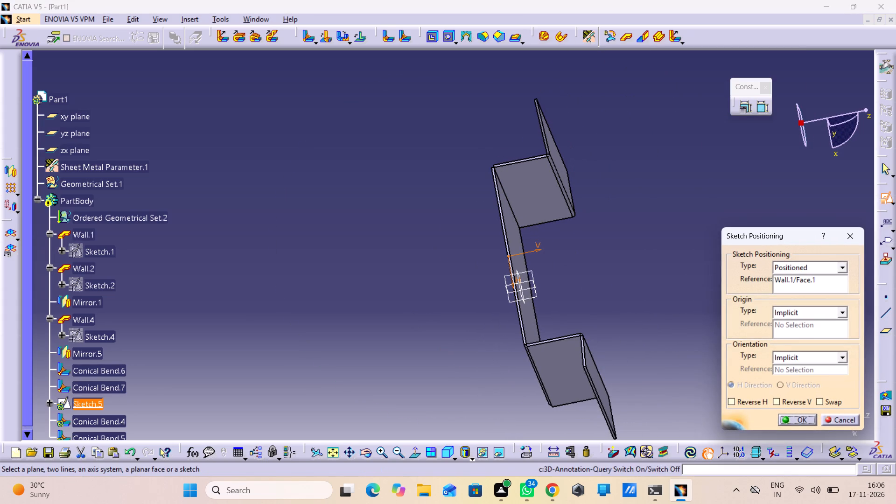
{"action": "left_click", "coordinate": [791, 418]}
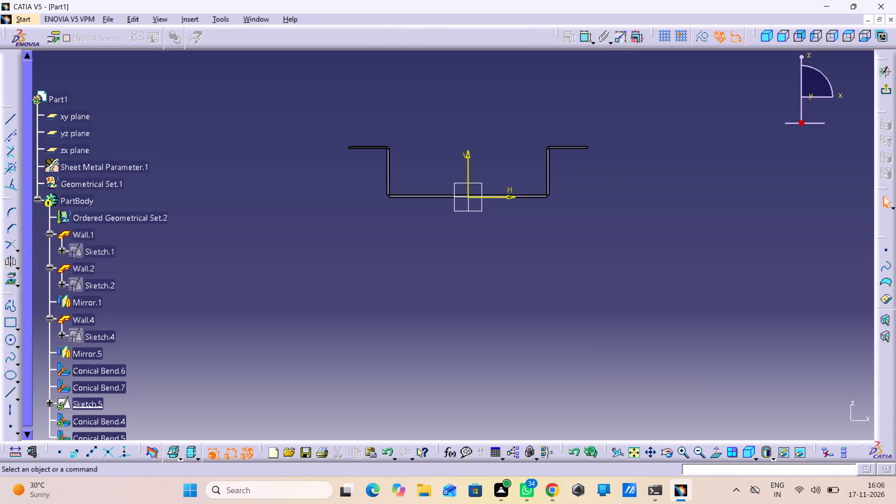
Sketch a rectangle about 140 mm wide and 39 mm high inside the channel, between the two side walls.
{"action": "middle_click_drag", "start_coordinate": [443, 256], "coordinate": [416, 173]}
{"action": "right_click", "coordinate": [443, 256]}
{"action": "middle_click_drag", "start_coordinate": [388, 174], "coordinate": [486, 336]}
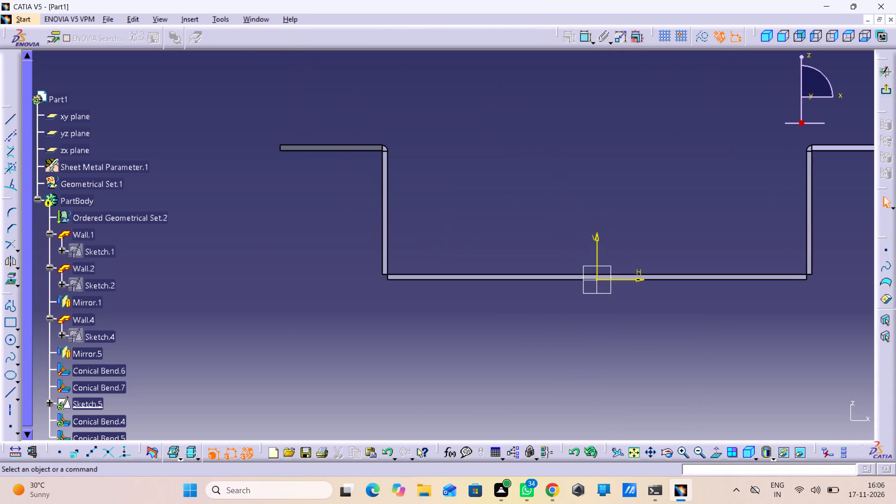
{"action": "middle_click_drag", "start_coordinate": [458, 297], "coordinate": [467, 312]}
{"action": "right_click", "coordinate": [458, 297]}
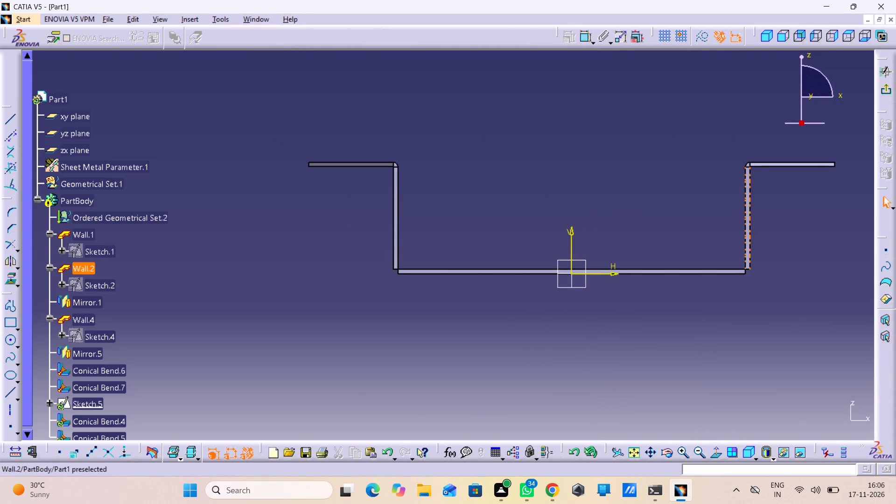
{"action": "double_click", "coordinate": [9, 302]}
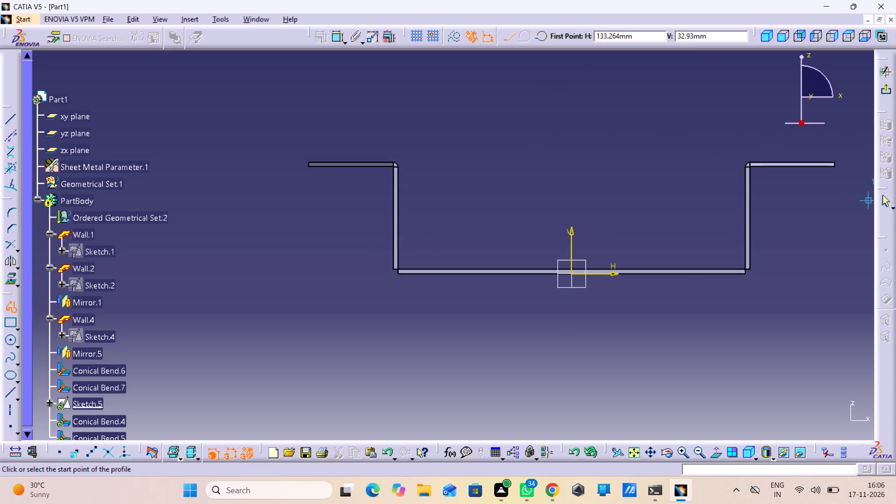
{"action": "left_click", "coordinate": [883, 203]}
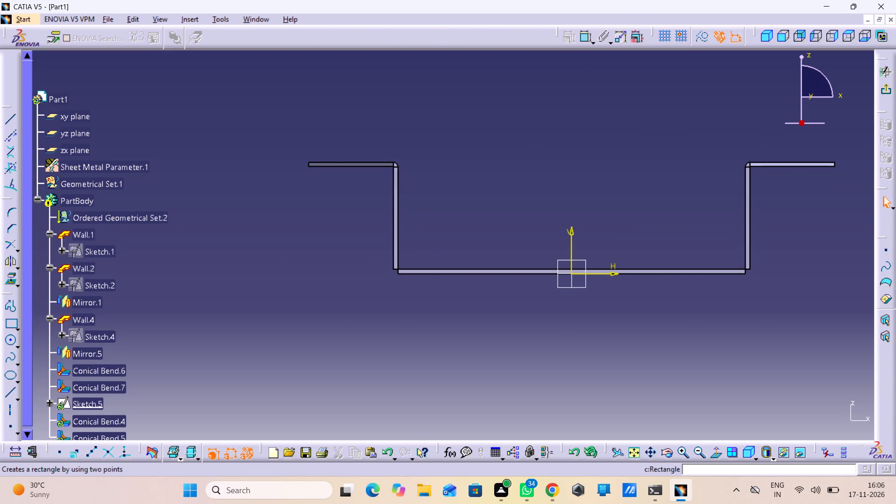
{"action": "left_click", "coordinate": [11, 321]}
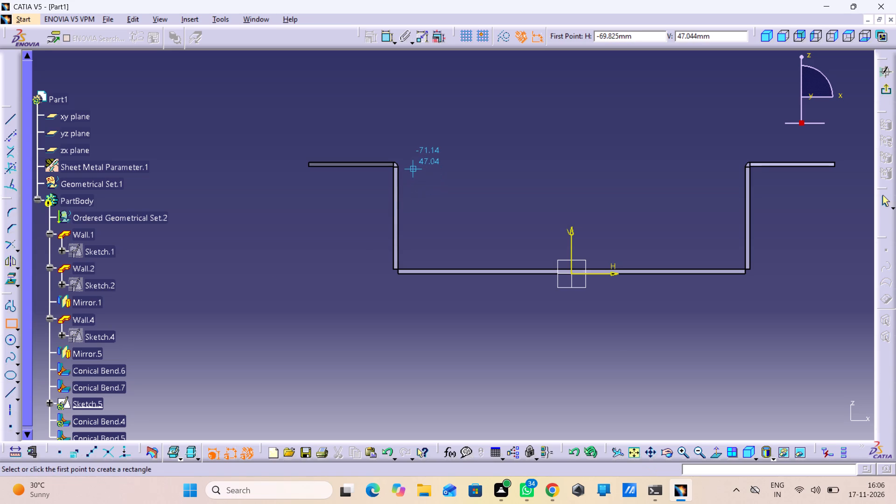
{"action": "left_click", "coordinate": [416, 168]}
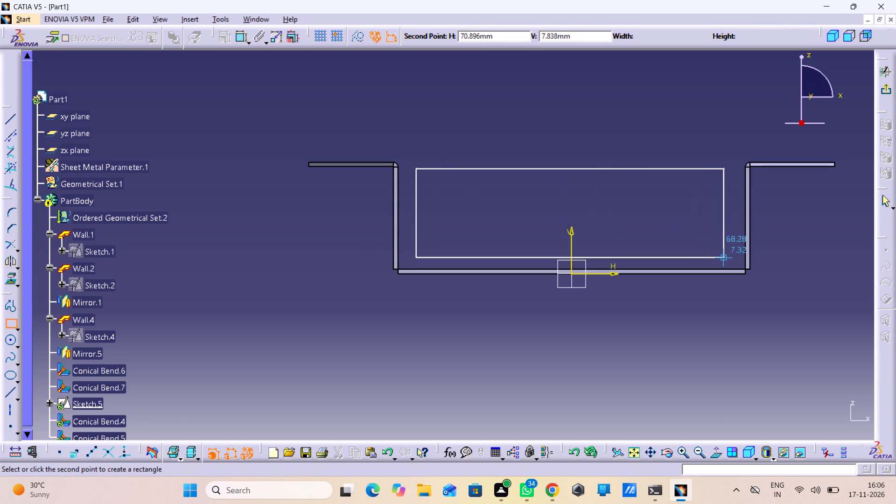
{"action": "left_click", "coordinate": [729, 255]}
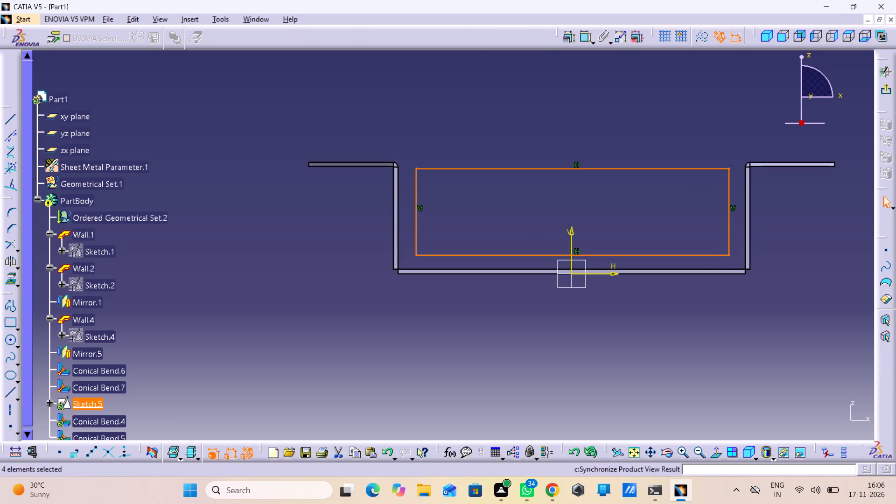
{"action": "left_click", "coordinate": [885, 203]}
{"action": "left_click", "coordinate": [805, 225]}
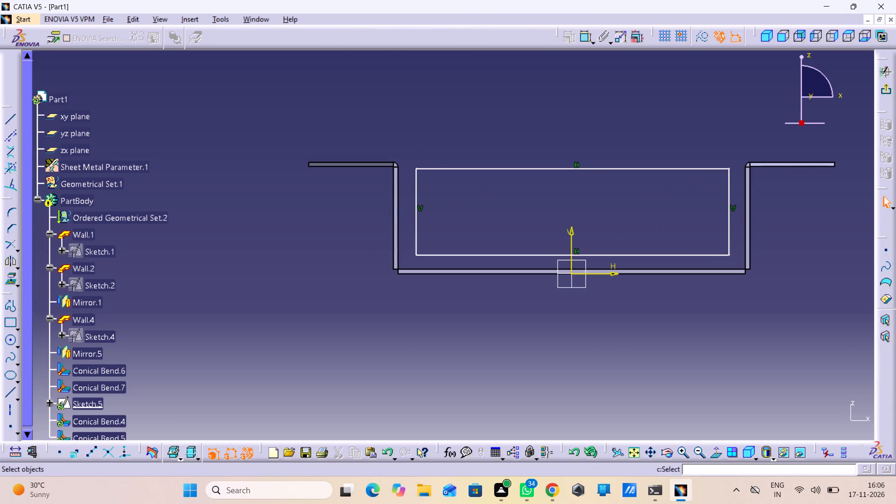
Make the rectangle's bottom edge coincident with the inner face of the base wall, Wall.1.
{"action": "double_click", "coordinate": [582, 37]}
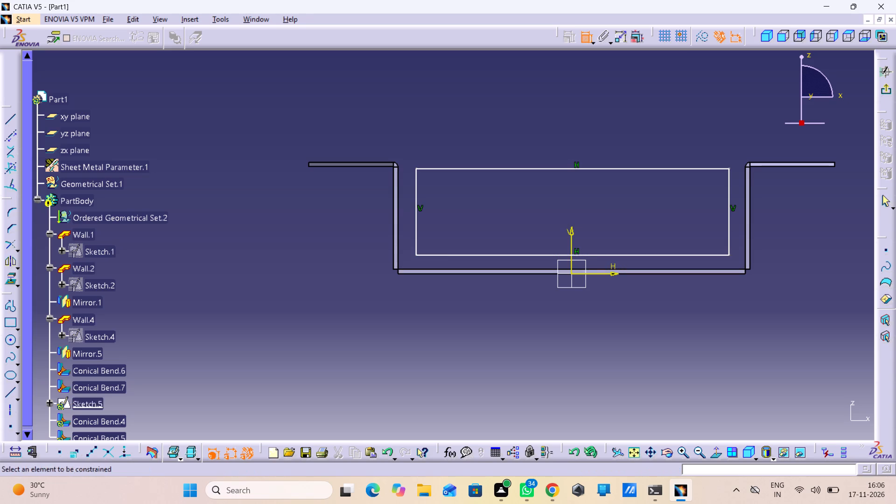
{"action": "middle_click_drag", "start_coordinate": [581, 227], "coordinate": [556, 171]}
{"action": "right_click", "coordinate": [581, 227]}
{"action": "middle_click_drag", "start_coordinate": [734, 220], "coordinate": [546, 232]}
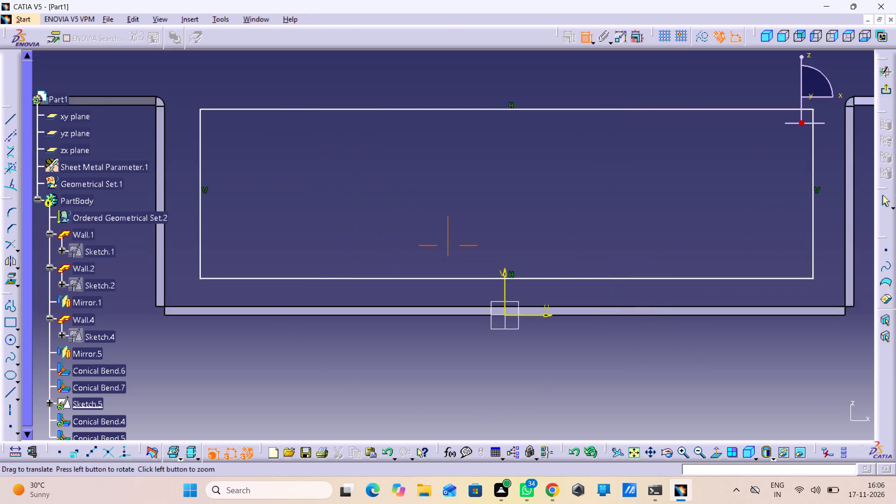
{"action": "middle_click_drag", "start_coordinate": [546, 232], "coordinate": [483, 206]}
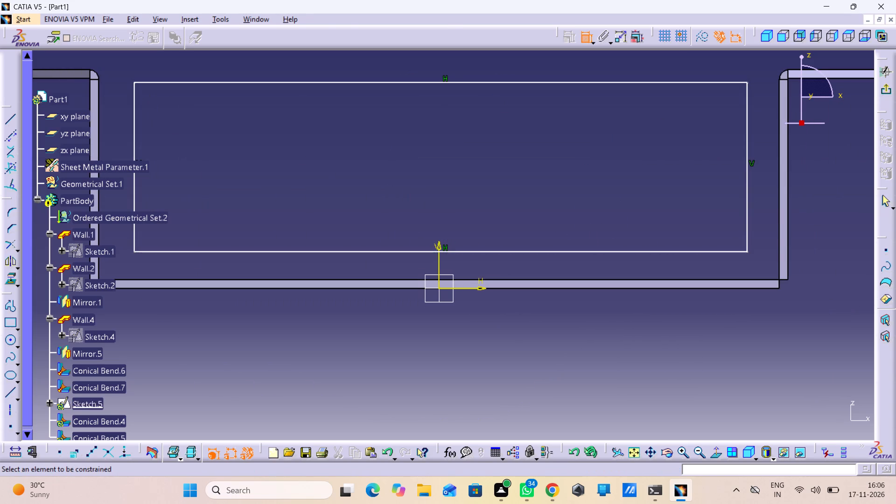
{"action": "left_click", "coordinate": [639, 248]}
{"action": "left_click", "coordinate": [631, 252]}
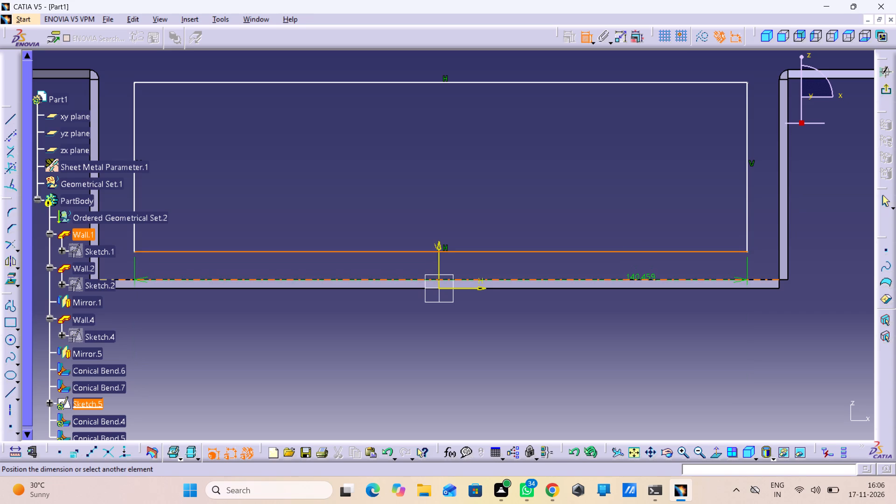
{"action": "left_click", "coordinate": [643, 276]}
{"action": "right_click", "coordinate": [827, 284]}
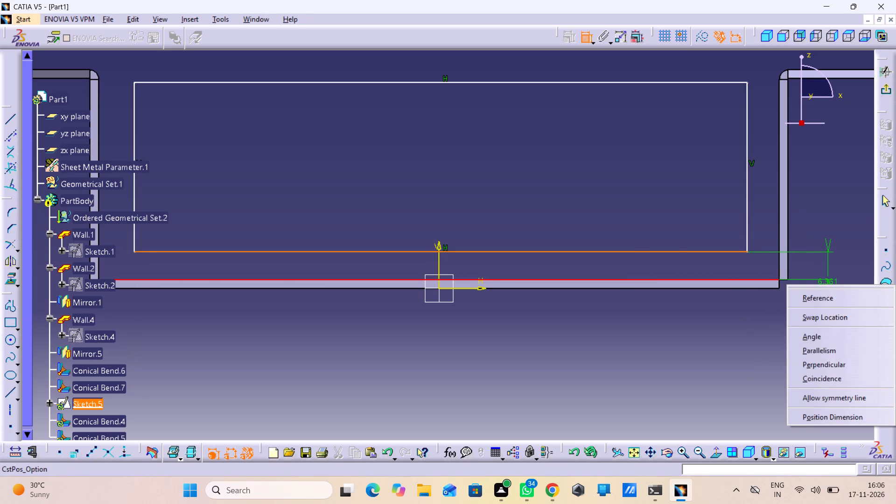
{"action": "left_click", "coordinate": [846, 381]}
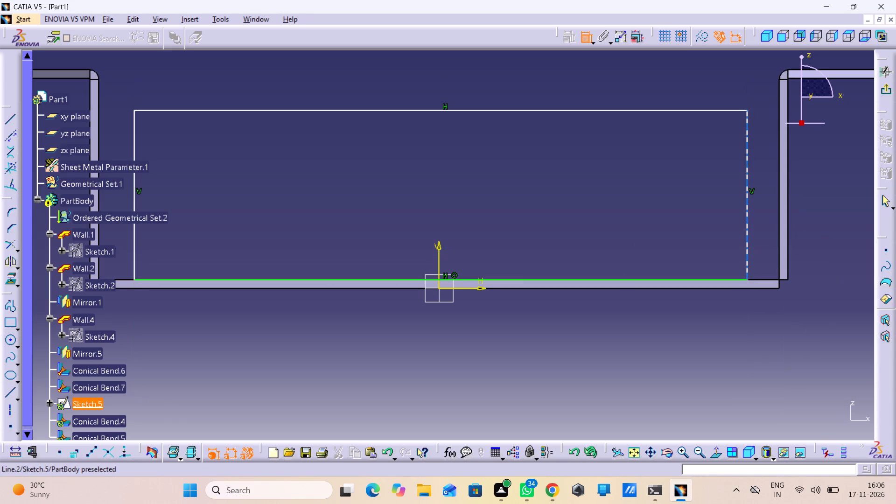
Make the rectangle's two vertical edges coincident with the inner faces of Wall.2 and the mirrored side wall.
{"action": "left_click", "coordinate": [745, 208]}
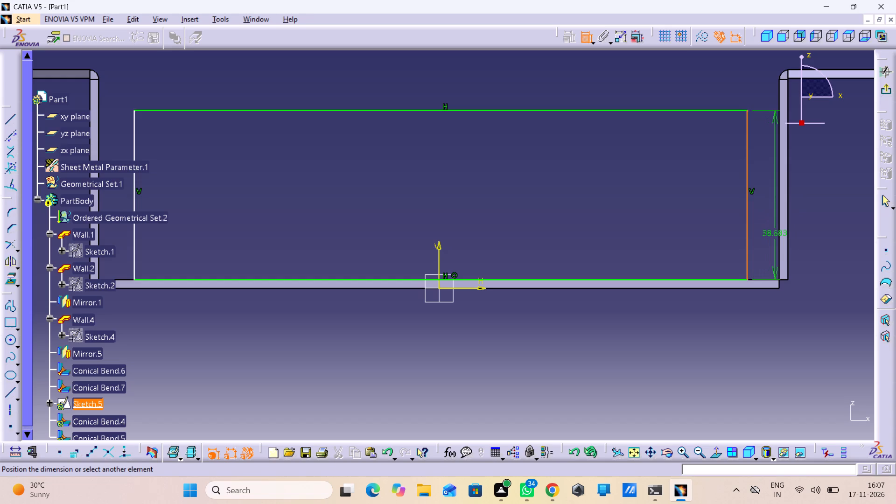
{"action": "left_click", "coordinate": [780, 233]}
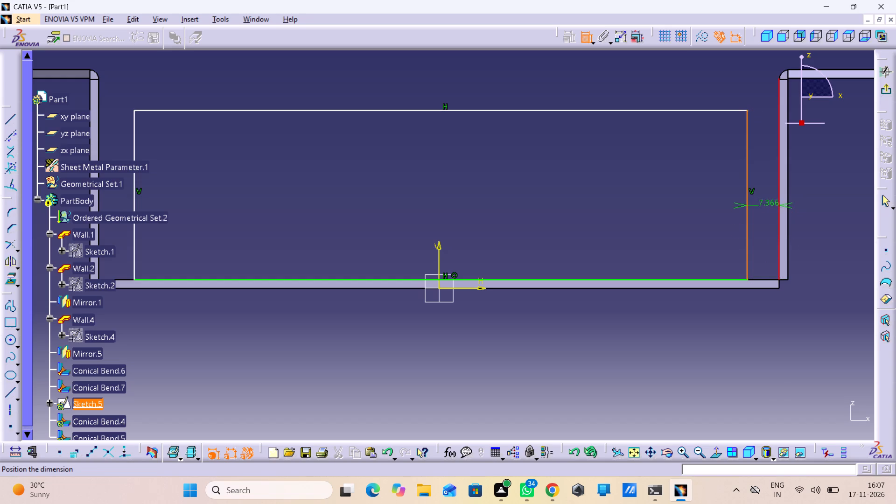
{"action": "right_click", "coordinate": [768, 200]}
{"action": "left_click", "coordinate": [822, 295]}
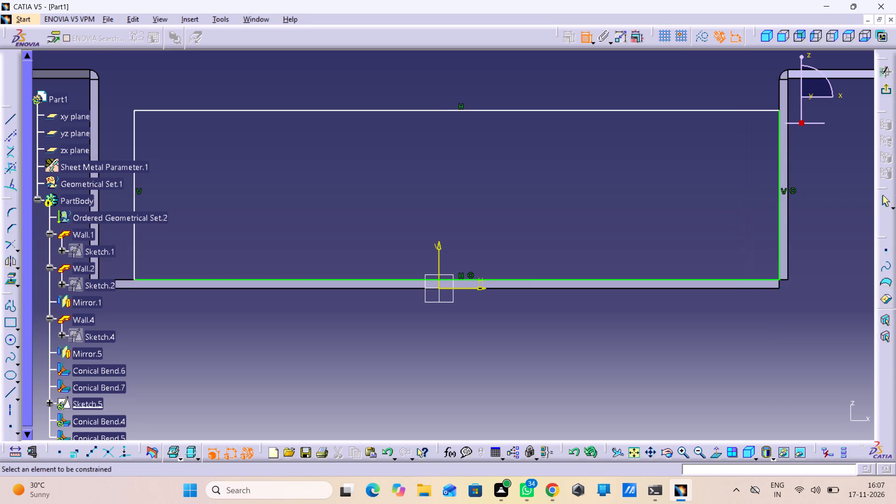
{"action": "middle_click_drag", "start_coordinate": [329, 189], "coordinate": [609, 320]}
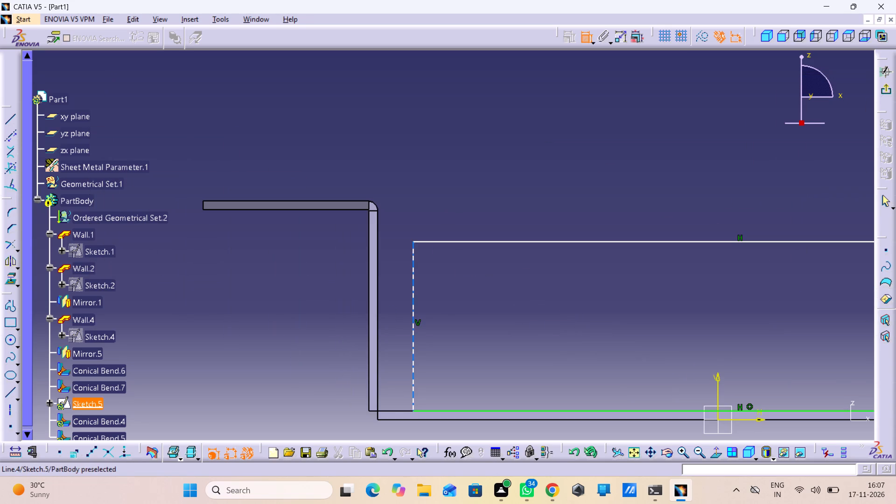
{"action": "left_click", "coordinate": [412, 291]}
{"action": "left_click", "coordinate": [378, 317]}
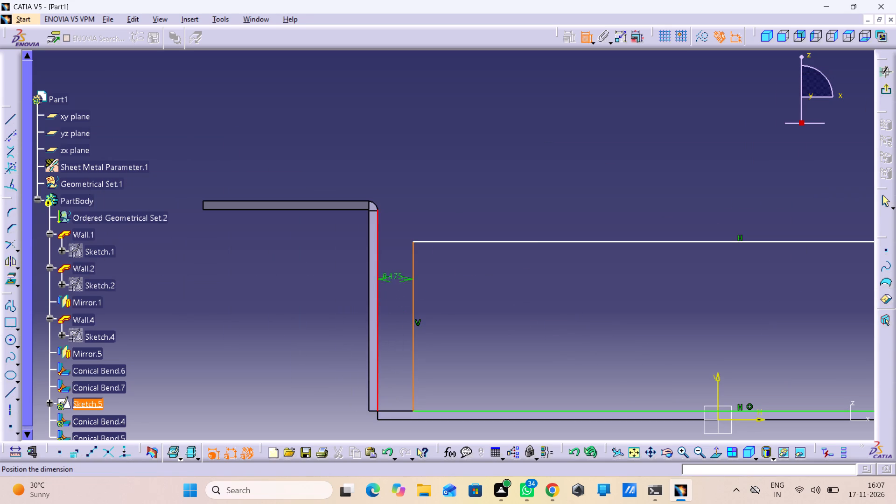
{"action": "right_click", "coordinate": [420, 196]}
{"action": "left_click", "coordinate": [458, 289]}
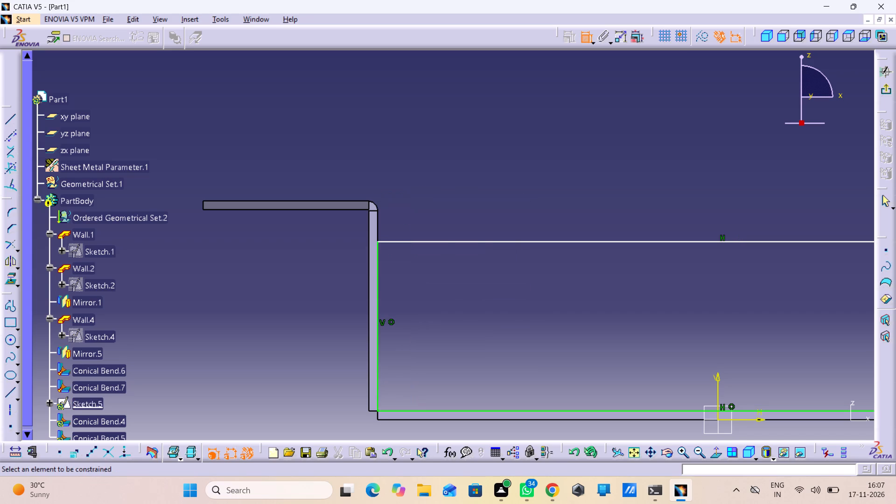
Dimension the height of the end wall's rectangle and set it to 46 mm.
{"action": "scroll", "coordinate": [549, 294], "scroll_direction": "up", "scroll_amount": 1}
{"action": "middle_click_drag", "start_coordinate": [549, 294], "coordinate": [587, 353]}
{"action": "right_click", "coordinate": [549, 294]}
{"action": "middle_click_drag", "start_coordinate": [711, 335], "coordinate": [673, 349]}
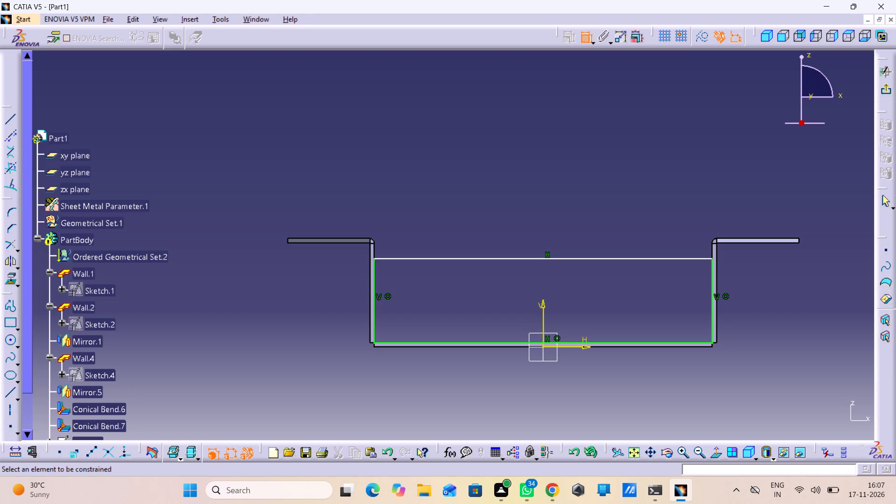
{"action": "left_click", "coordinate": [712, 318]}
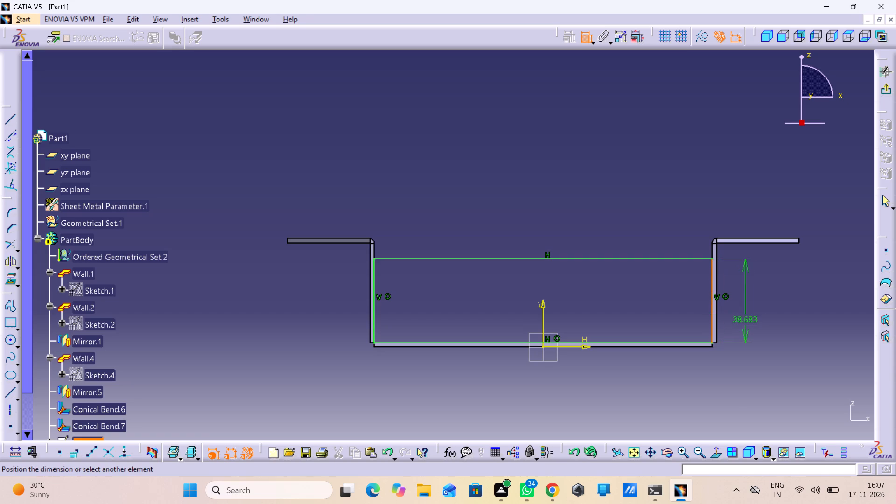
{"action": "left_click", "coordinate": [758, 314]}
{"action": "double_click", "coordinate": [749, 310]}
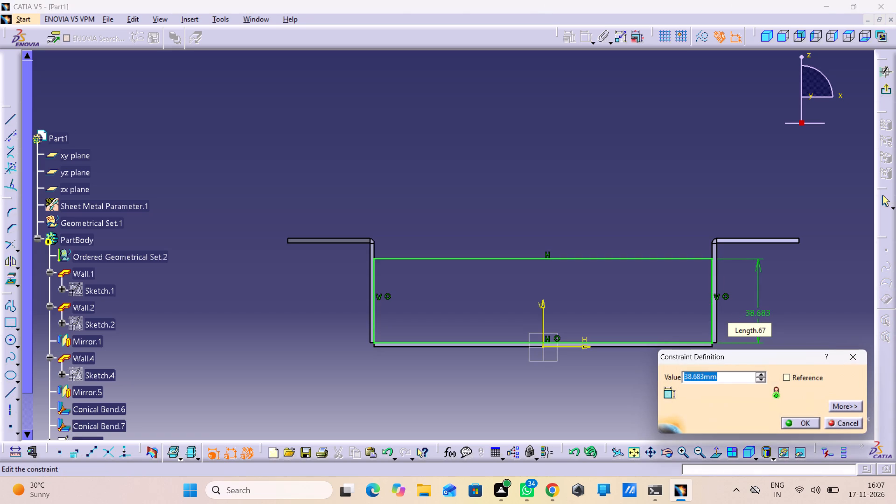
{"action": "type", "text": "46"}
{"action": "key", "text": "Return"}
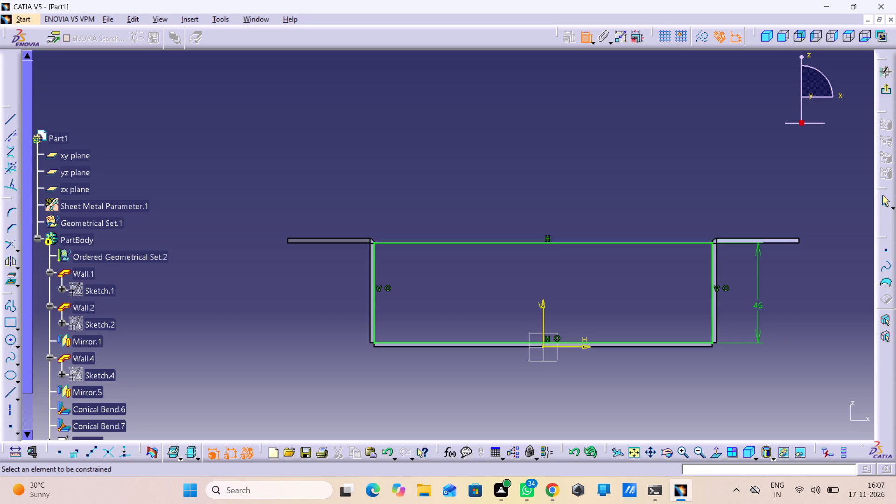
Exit the sketch and create a sheet metal wall from the rectangle profile.
{"action": "left_click", "coordinate": [886, 92]}
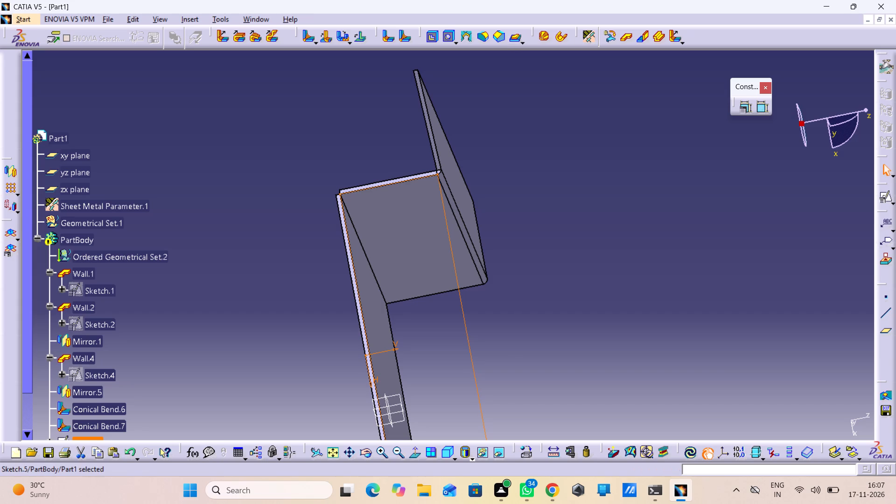
{"action": "left_click", "coordinate": [626, 39]}
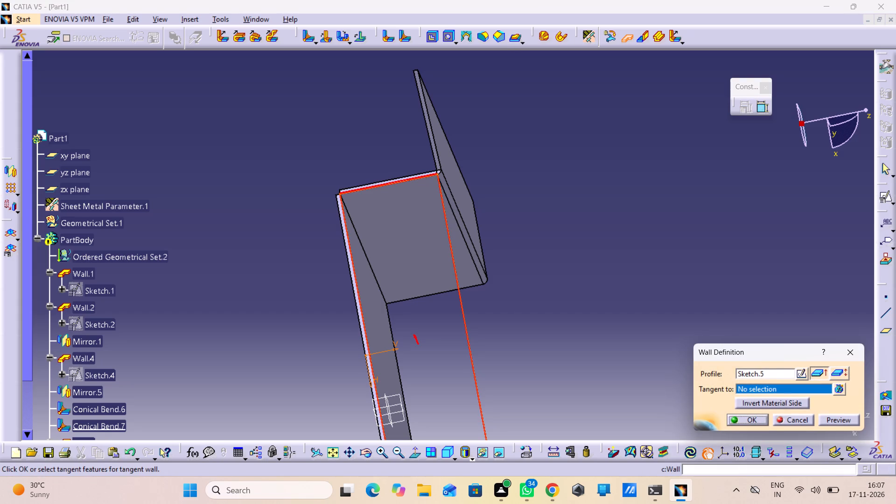
{"action": "left_click", "coordinate": [748, 419]}
Add a conical bend between base wall Wall.1 and side wall Wall.2 with left and right radii of 0.25 mm.
{"action": "middle_click_drag", "start_coordinate": [216, 355], "coordinate": [293, 401]}
{"action": "right_click_drag", "start_coordinate": [216, 355], "coordinate": [293, 401]}
{"action": "left_click", "coordinate": [661, 274]}
{"action": "middle_click_drag", "start_coordinate": [501, 371], "coordinate": [433, 268]}
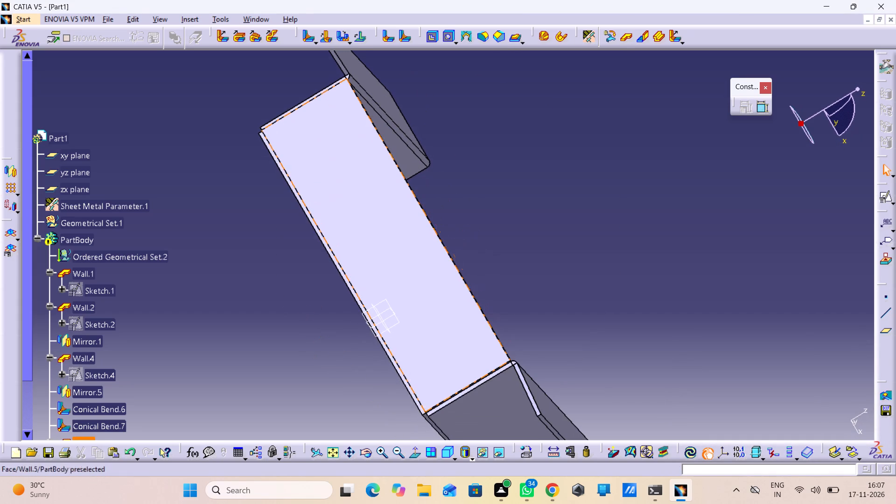
{"action": "middle_click_drag", "start_coordinate": [477, 388], "coordinate": [509, 280]}
{"action": "right_click_drag", "start_coordinate": [477, 388], "coordinate": [509, 280]}
{"action": "middle_click_drag", "start_coordinate": [514, 359], "coordinate": [505, 327]}
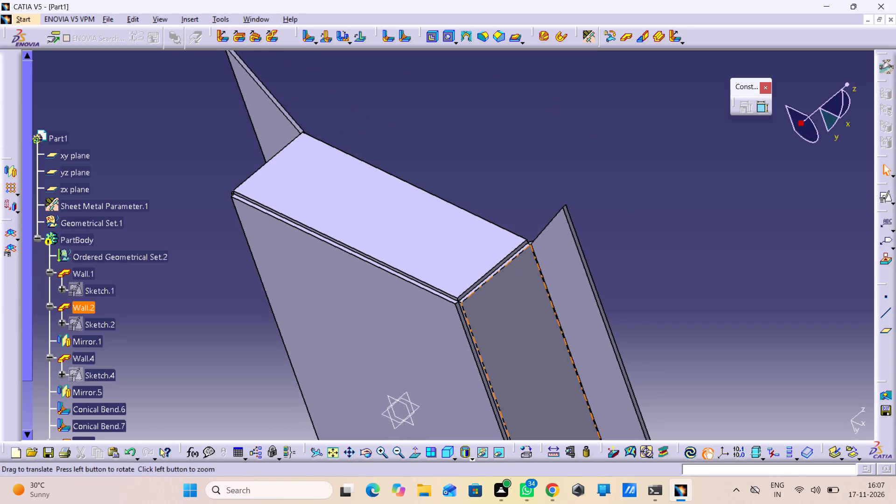
{"action": "middle_click_drag", "start_coordinate": [505, 327], "coordinate": [522, 357]}
{"action": "right_click", "coordinate": [501, 319]}
{"action": "middle_click_drag", "start_coordinate": [524, 358], "coordinate": [526, 298]}
{"action": "middle_click_drag", "start_coordinate": [526, 298], "coordinate": [514, 212]}
{"action": "right_click", "coordinate": [526, 298]}
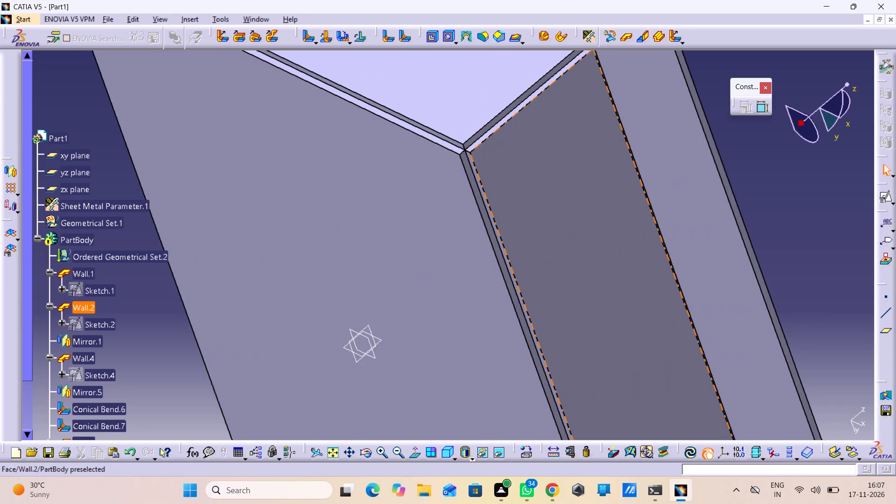
{"action": "middle_click_drag", "start_coordinate": [541, 258], "coordinate": [567, 312]}
{"action": "right_click", "coordinate": [541, 257]}
{"action": "middle_click_drag", "start_coordinate": [580, 310], "coordinate": [551, 313]}
{"action": "left_click", "coordinate": [686, 227]}
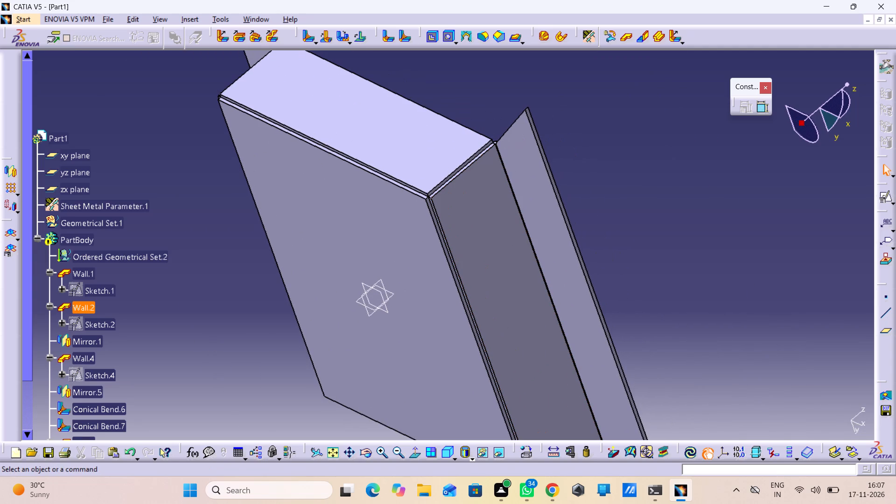
{"action": "double_click", "coordinate": [407, 34]}
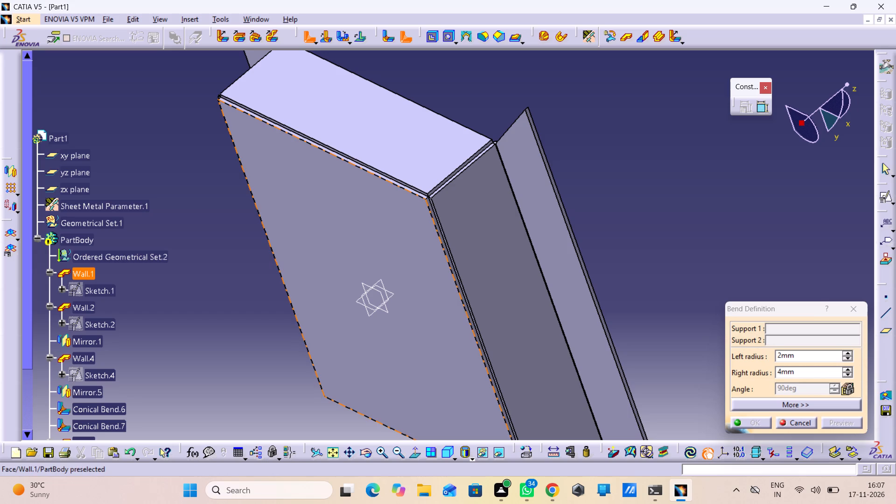
{"action": "left_click", "coordinate": [399, 249]}
{"action": "left_click", "coordinate": [471, 229]}
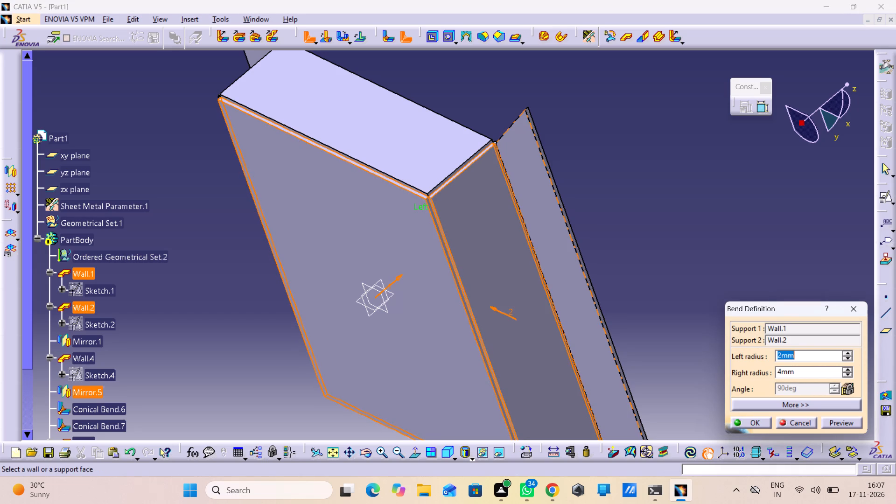
{"action": "type", "text": ".25"}
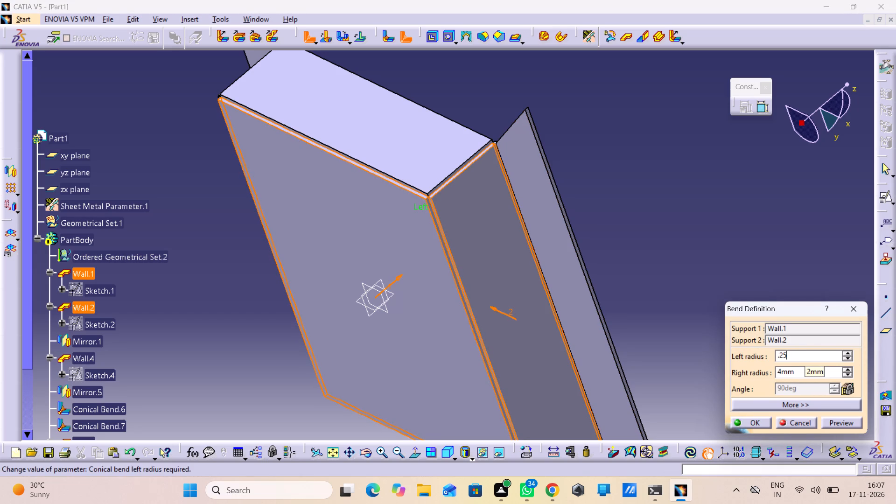
{"action": "double_click", "coordinate": [805, 374]}
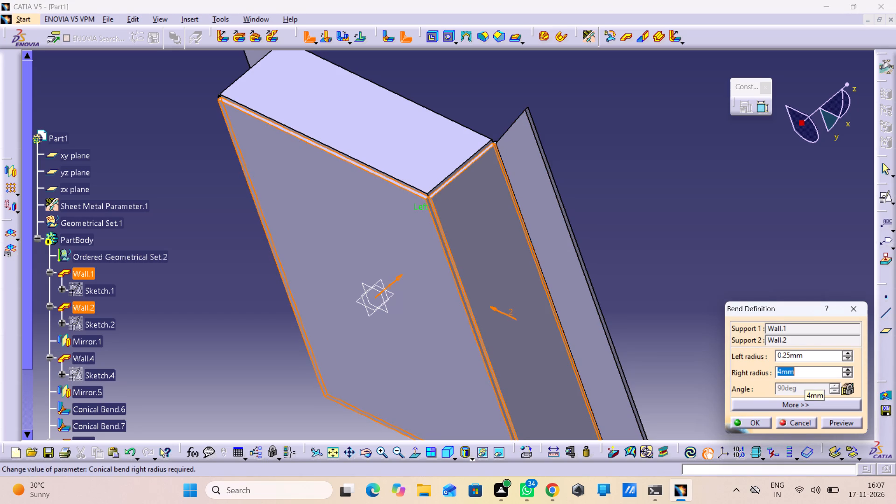
{"action": "type", "text": ".25"}
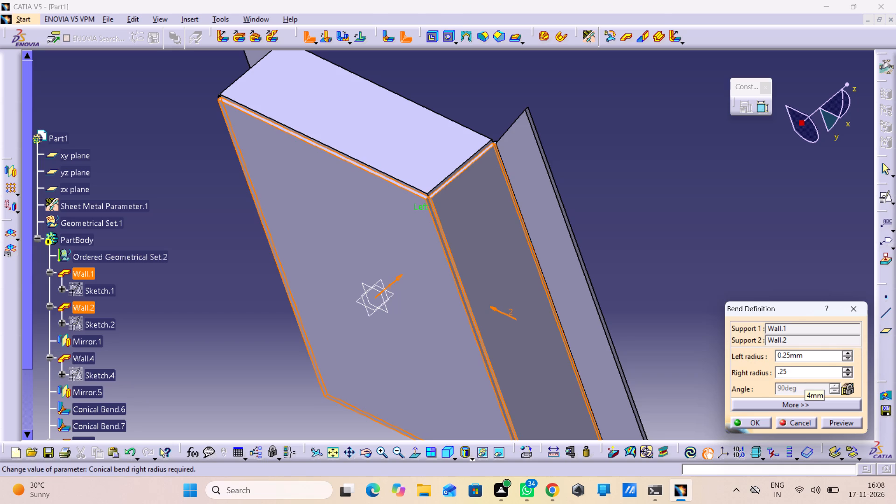
{"action": "left_click", "coordinate": [830, 421]}
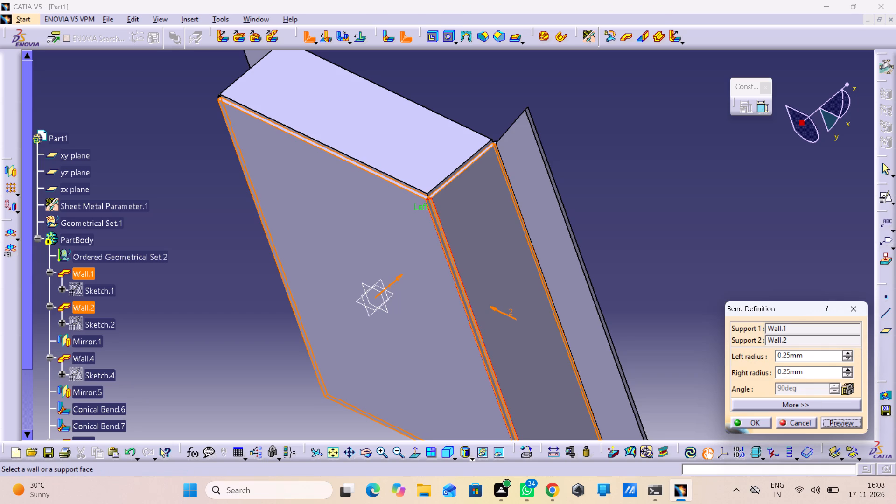
{"action": "left_click", "coordinate": [751, 420]}
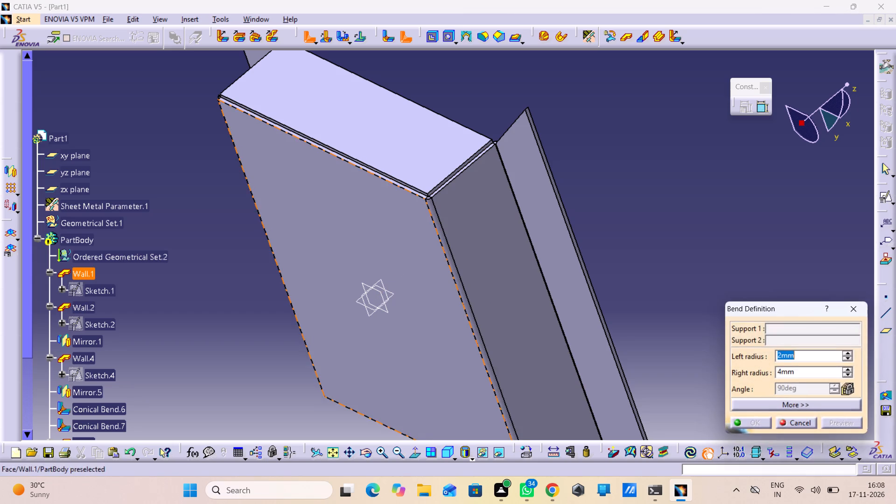
Add a conical bend between the mirrored side wall, Mirror.1, and Wall.1 with left and right radii of 0.25 mm.
{"action": "middle_click_drag", "start_coordinate": [269, 242], "coordinate": [433, 349]}
{"action": "right_click_drag", "start_coordinate": [269, 242], "coordinate": [433, 349]}
{"action": "middle_click_drag", "start_coordinate": [343, 343], "coordinate": [425, 279]}
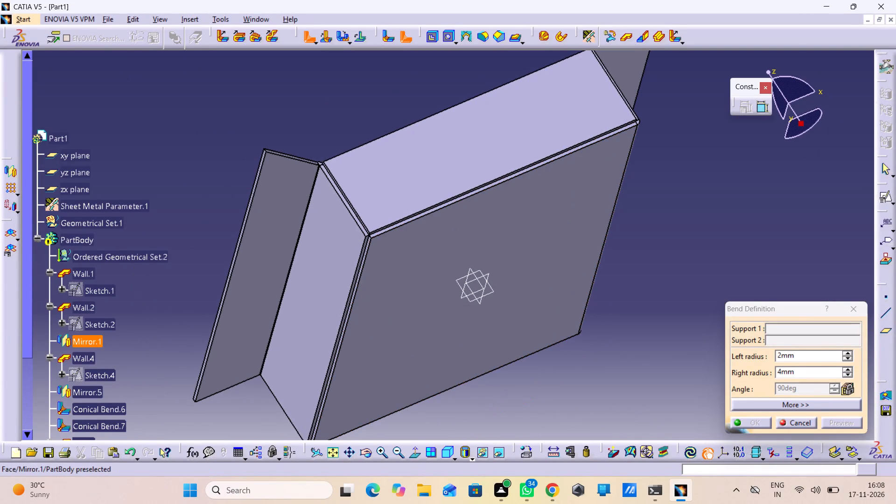
{"action": "left_click", "coordinate": [335, 267]}
{"action": "left_click", "coordinate": [392, 281]}
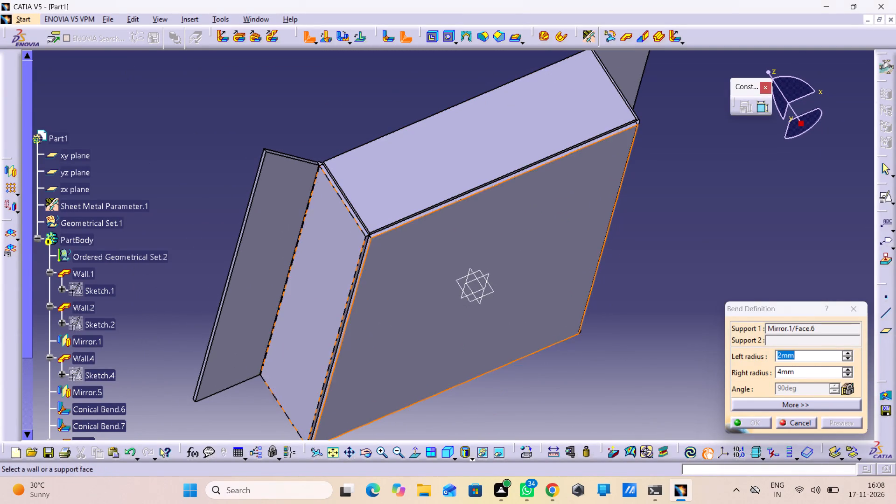
{"action": "type", "text": ".25"}
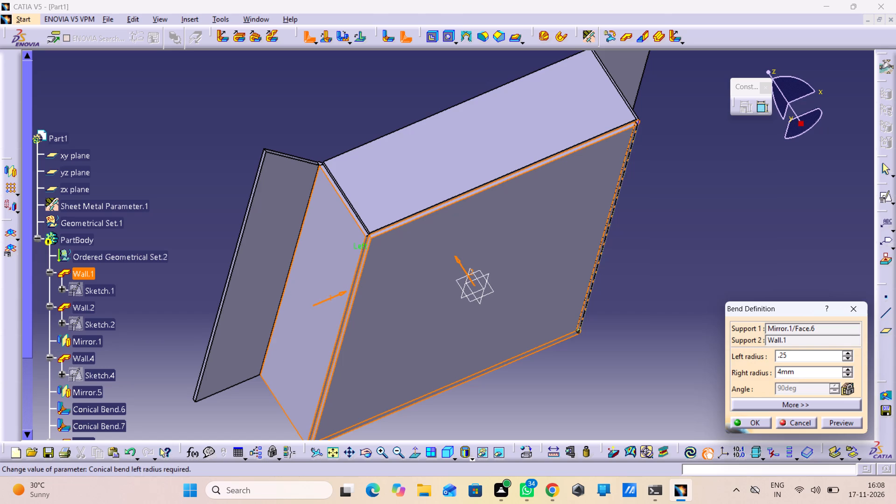
{"action": "double_click", "coordinate": [802, 369]}
{"action": "type", "text": ".25"}
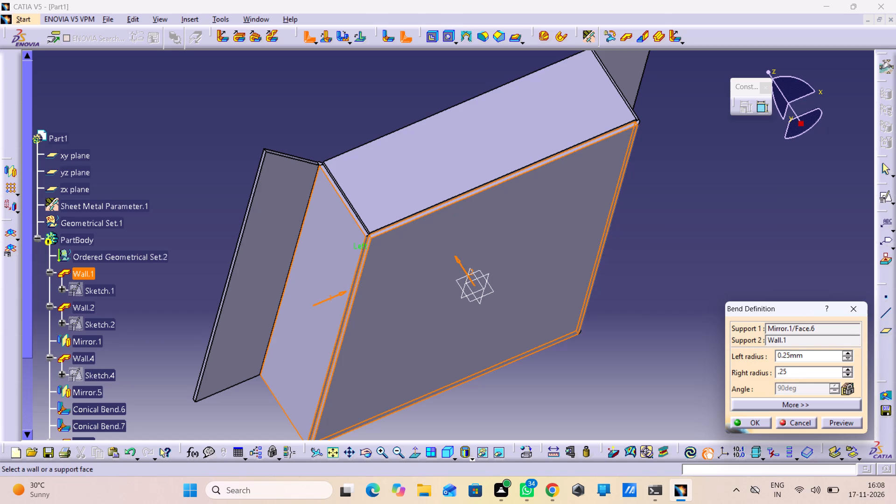
{"action": "left_click", "coordinate": [826, 417]}
{"action": "left_click", "coordinate": [742, 424]}
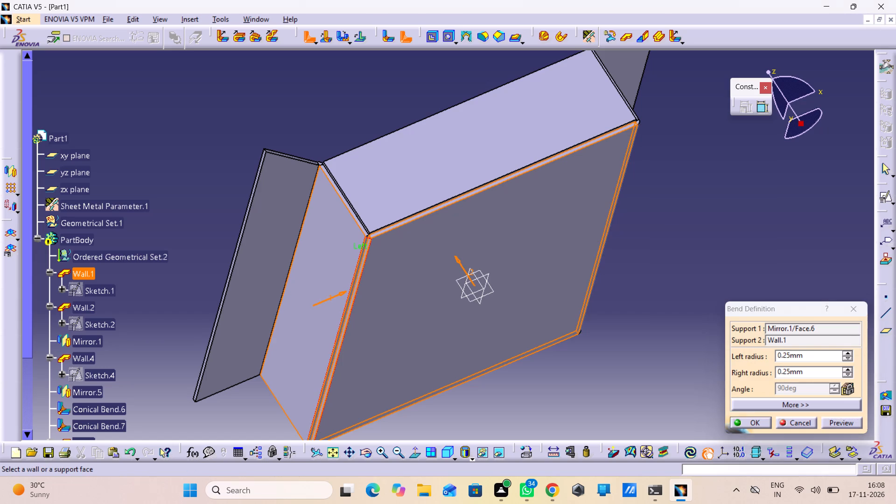
End the bend command and start a positioned sketch on the narrow top face of the end wall, Wall.5.
{"action": "middle_click_drag", "start_coordinate": [727, 254], "coordinate": [491, 353]}
{"action": "right_click_drag", "start_coordinate": [727, 254], "coordinate": [491, 353]}
{"action": "middle_click_drag", "start_coordinate": [579, 312], "coordinate": [267, 297]}
{"action": "right_click_drag", "start_coordinate": [579, 312], "coordinate": [267, 297]}
{"action": "middle_click_drag", "start_coordinate": [385, 248], "coordinate": [397, 233]}
{"action": "middle_click_drag", "start_coordinate": [335, 347], "coordinate": [296, 239]}
{"action": "right_click_drag", "start_coordinate": [313, 306], "coordinate": [296, 239]}
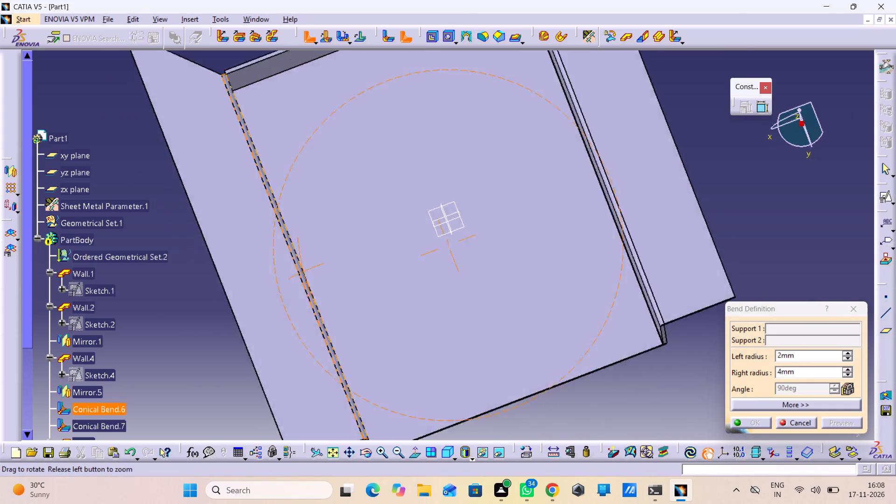
{"action": "right_click_drag", "start_coordinate": [296, 239], "coordinate": [289, 153]}
{"action": "middle_click_drag", "start_coordinate": [296, 239], "coordinate": [289, 153]}
{"action": "middle_click_drag", "start_coordinate": [421, 323], "coordinate": [574, 322]}
{"action": "right_click_drag", "start_coordinate": [421, 323], "coordinate": [574, 322]}
{"action": "middle_click_drag", "start_coordinate": [571, 266], "coordinate": [645, 428]}
{"action": "middle_click_drag", "start_coordinate": [409, 241], "coordinate": [390, 167]}
{"action": "right_click", "coordinate": [409, 241]}
{"action": "middle_click_drag", "start_coordinate": [511, 304], "coordinate": [531, 388]}
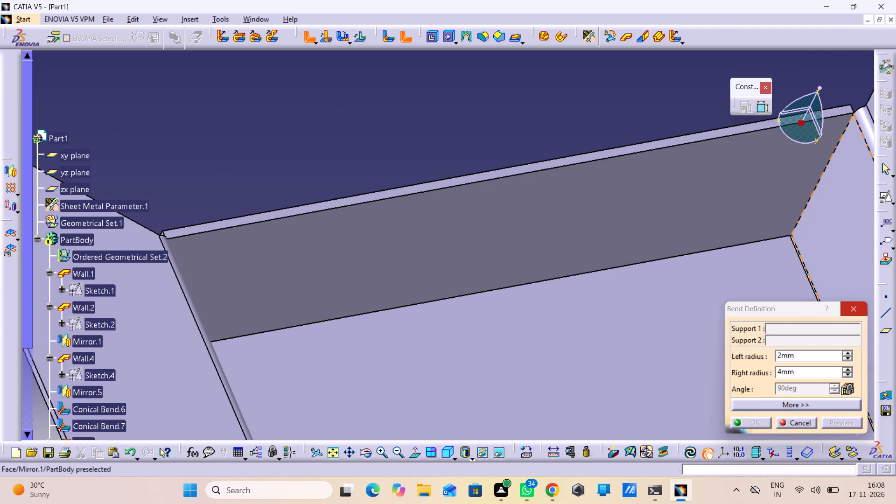
{"action": "left_click", "coordinate": [858, 304]}
{"action": "left_click", "coordinate": [467, 178]}
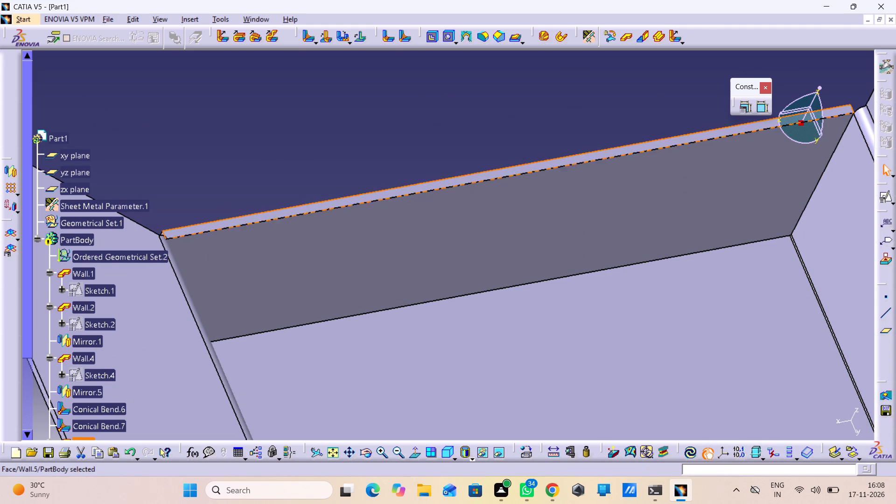
{"action": "left_click", "coordinate": [883, 198]}
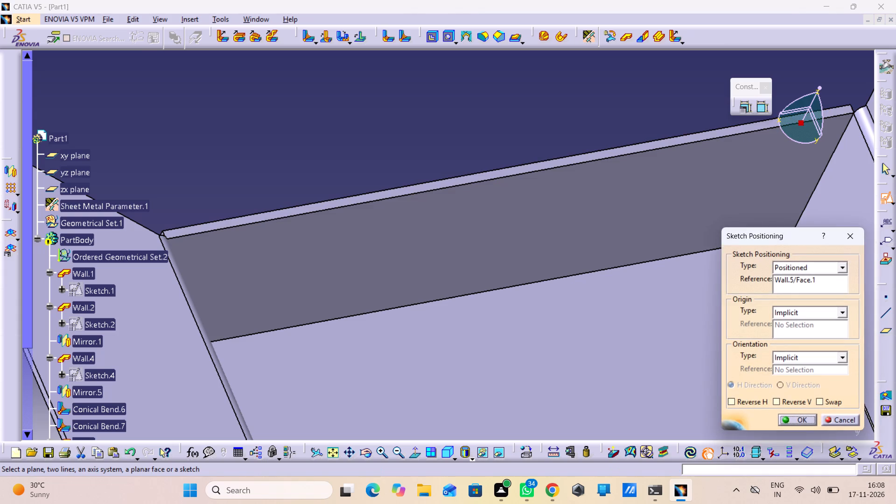
Orient the sketch with H along the end wall and V pointing outward across it, without reversed or swapped axes, and enter it.
{"action": "middle_click_drag", "start_coordinate": [462, 204], "coordinate": [492, 307]}
{"action": "right_click", "coordinate": [462, 204]}
{"action": "middle_click_drag", "start_coordinate": [496, 315], "coordinate": [485, 300]}
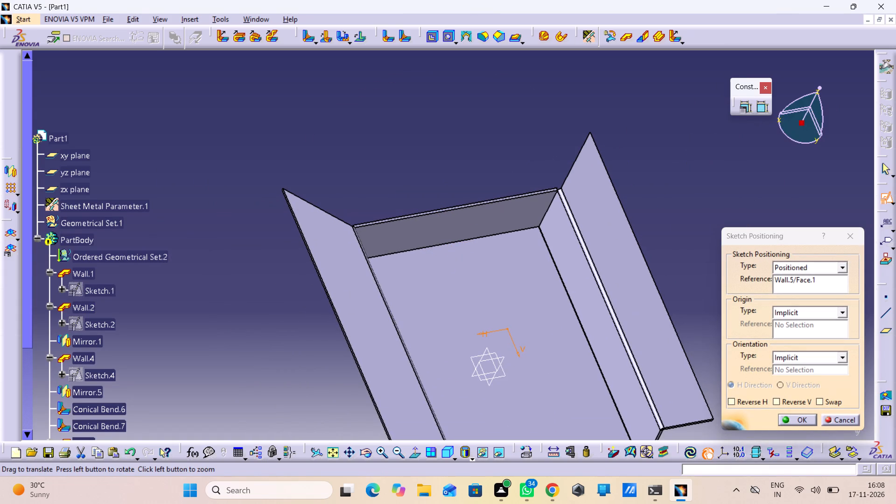
{"action": "left_click", "coordinate": [829, 399]}
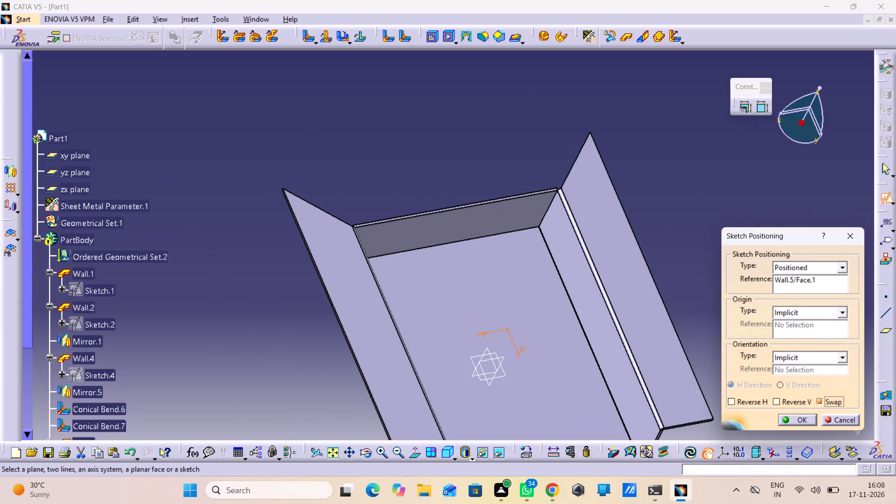
{"action": "left_click", "coordinate": [778, 398]}
{"action": "left_click", "coordinate": [831, 404]}
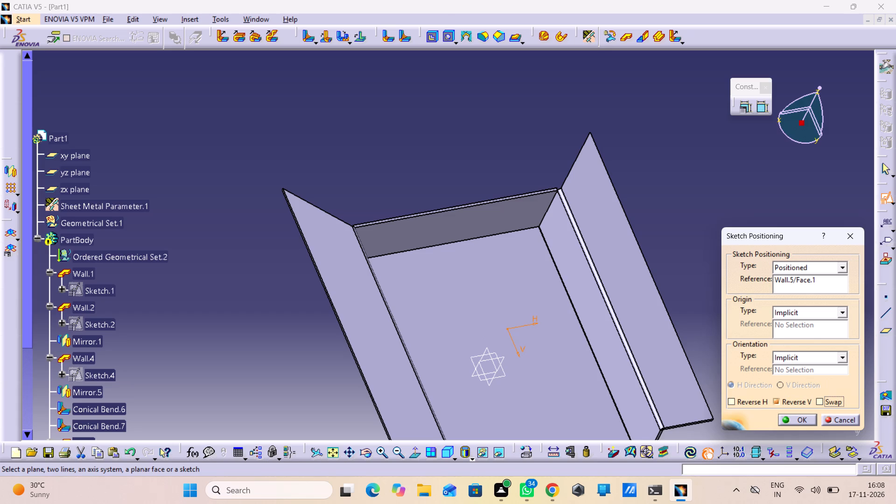
{"action": "left_click", "coordinate": [784, 405]}
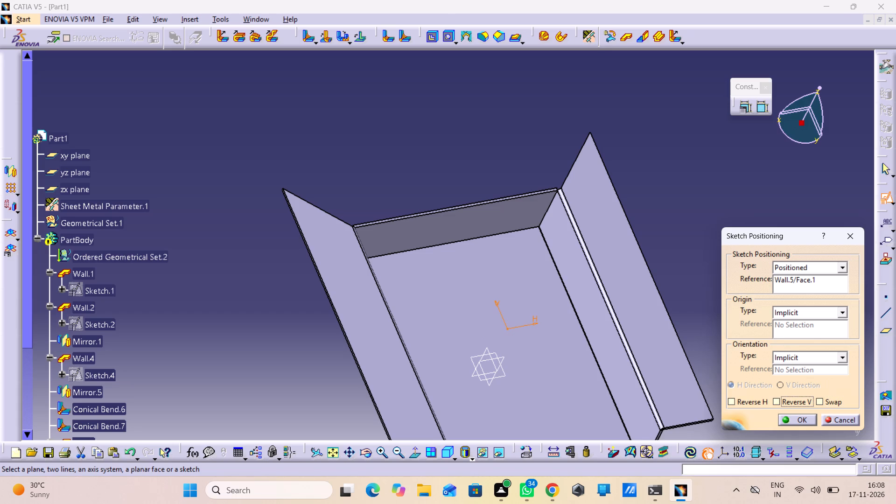
{"action": "left_click", "coordinate": [798, 427]}
{"action": "left_click", "coordinate": [798, 418]}
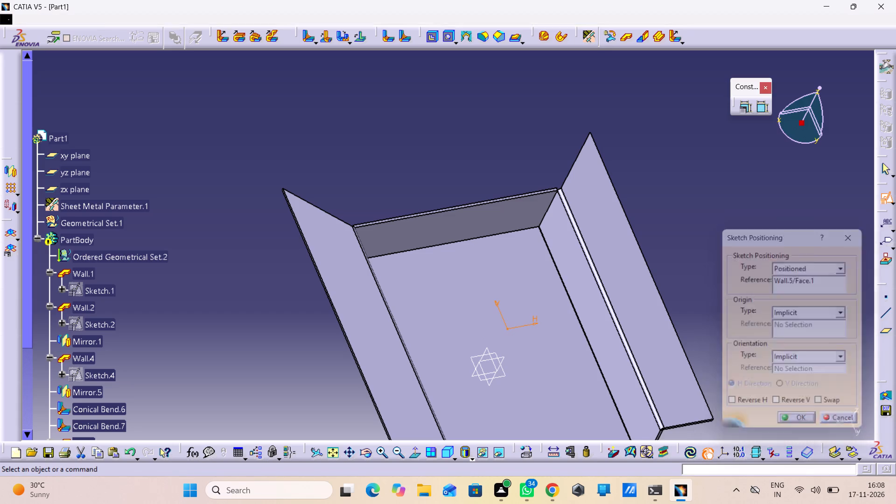
Sketch a closed trapezoid beyond the end wall between the side flanges, about 31 mm deep with a 155 mm inner base, widening outward.
{"action": "middle_click_drag", "start_coordinate": [455, 103], "coordinate": [513, 197]}
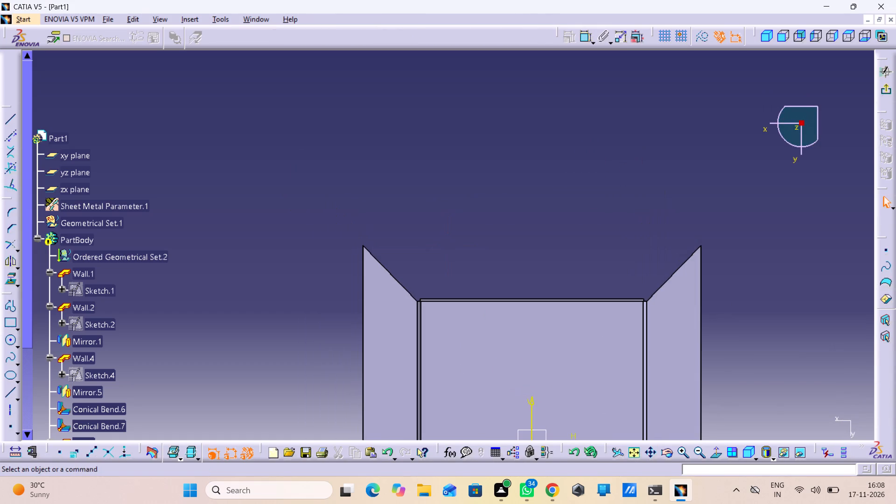
{"action": "double_click", "coordinate": [10, 305]}
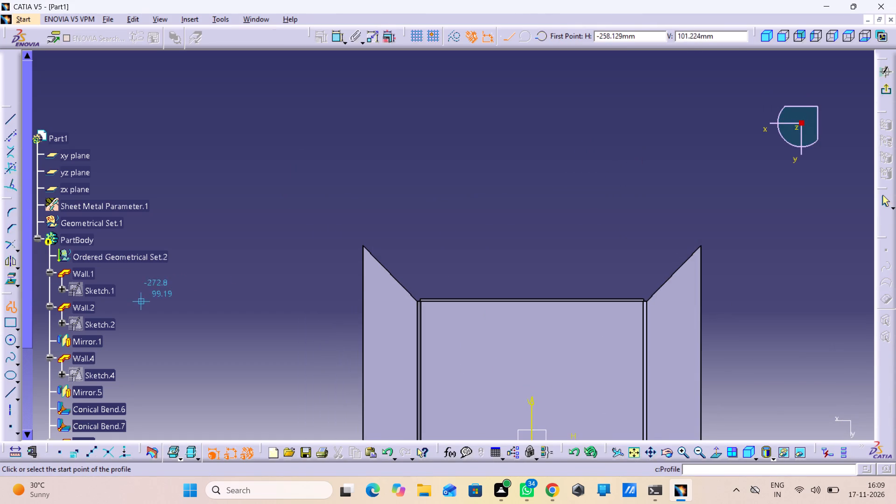
{"action": "left_click", "coordinate": [419, 290]}
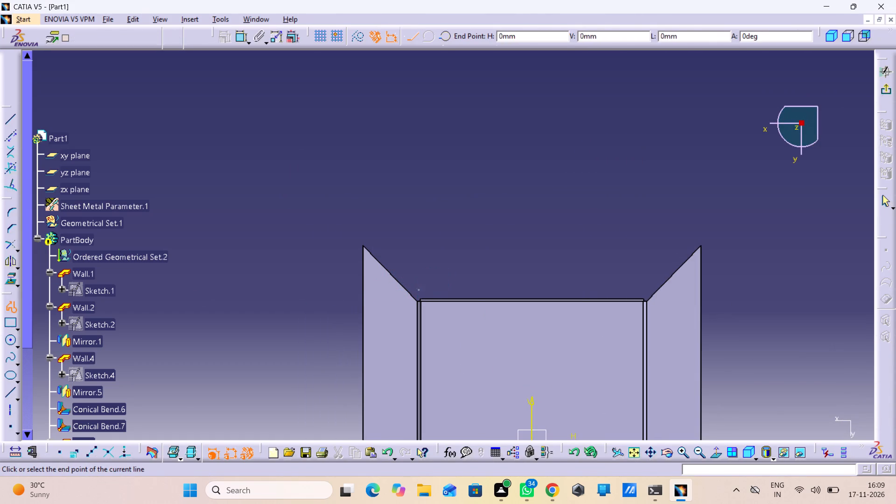
{"action": "left_click", "coordinate": [639, 292]}
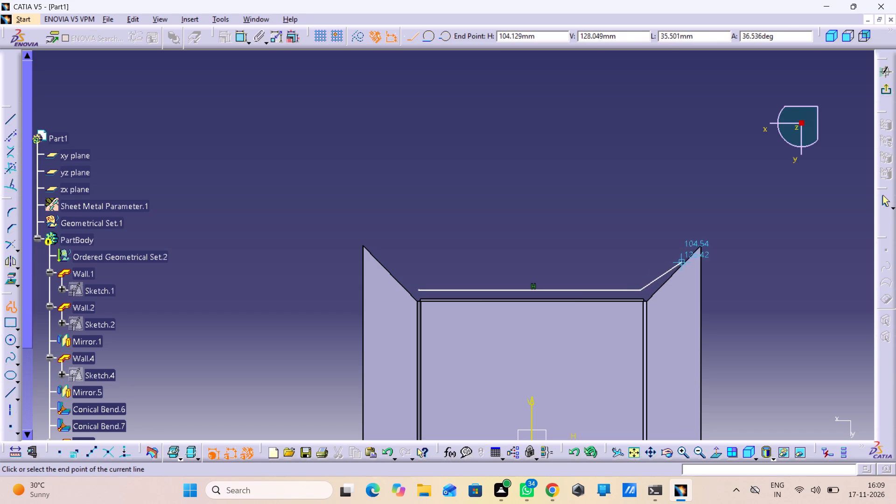
{"action": "left_click", "coordinate": [685, 246]}
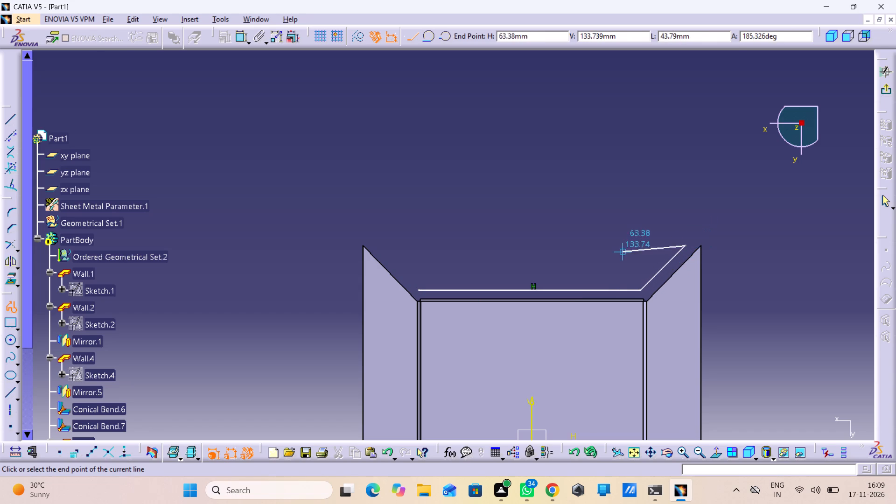
{"action": "left_click", "coordinate": [386, 246]}
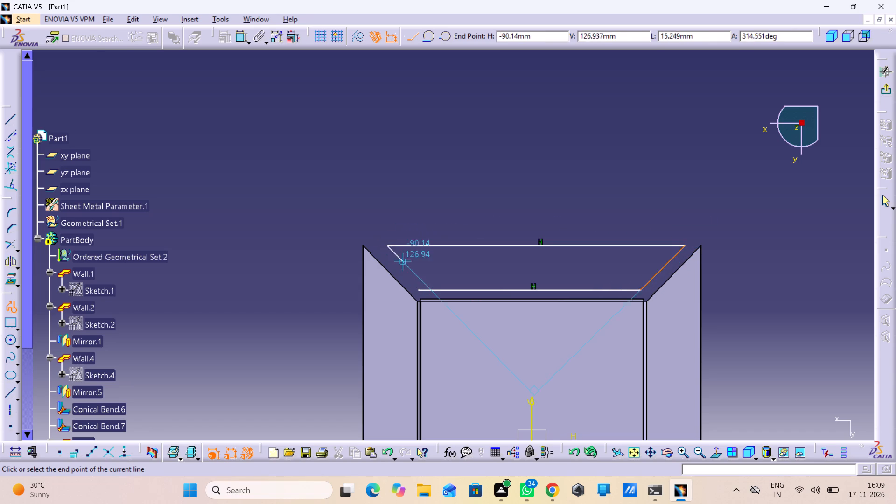
{"action": "left_click", "coordinate": [419, 289]}
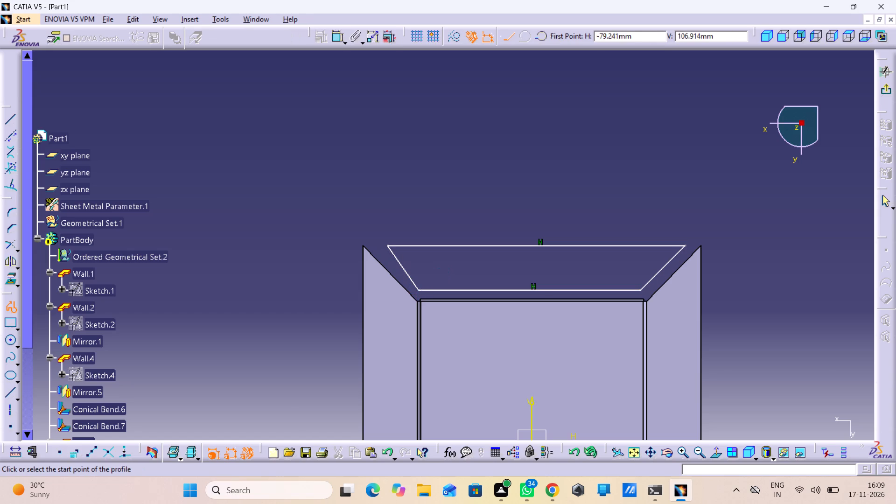
{"action": "left_click", "coordinate": [887, 206]}
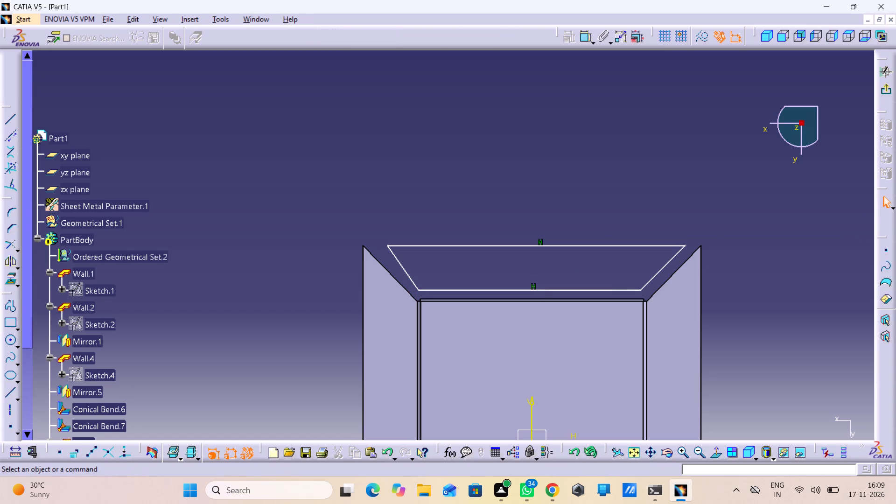
Constrain the trapezoid's slanted side nearest Wall.4 coincident with the angled end edge of that side flange.
{"action": "double_click", "coordinate": [585, 39]}
{"action": "middle_click_drag", "start_coordinate": [529, 261], "coordinate": [511, 138]}
{"action": "right_click", "coordinate": [528, 262]}
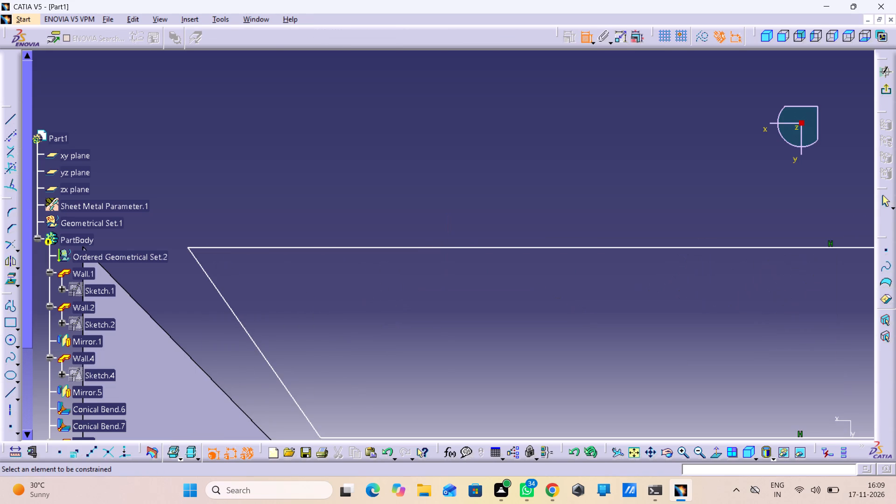
{"action": "middle_click_drag", "start_coordinate": [530, 301], "coordinate": [315, 8]}
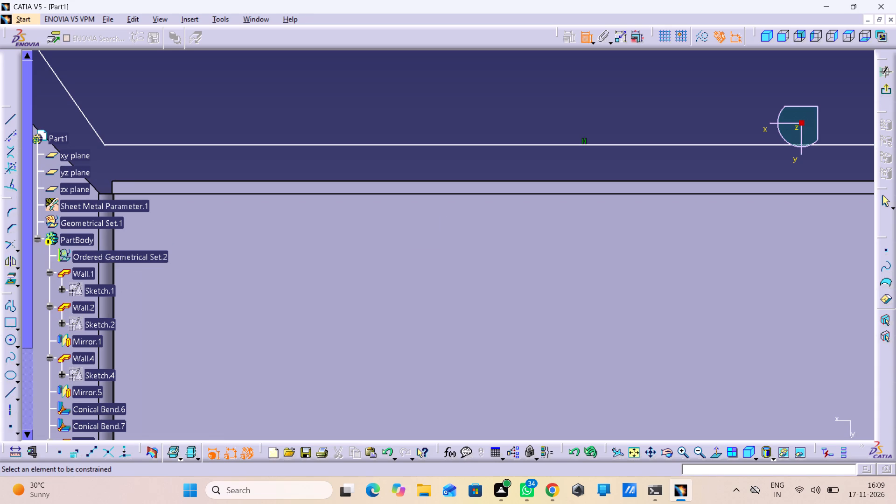
{"action": "middle_click_drag", "start_coordinate": [466, 99], "coordinate": [478, 133]}
{"action": "right_click", "coordinate": [466, 99]}
{"action": "middle_click_drag", "start_coordinate": [559, 131], "coordinate": [528, 152]}
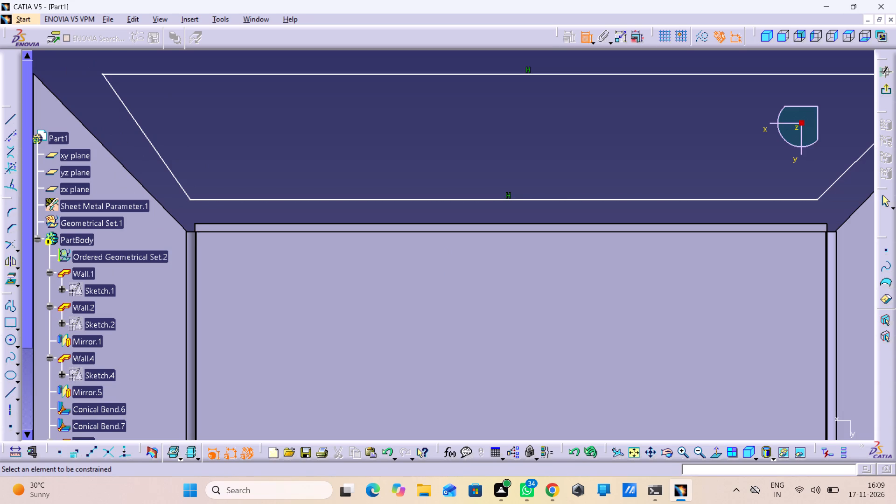
{"action": "middle_click_drag", "start_coordinate": [384, 144], "coordinate": [392, 167]}
{"action": "right_click", "coordinate": [384, 144]}
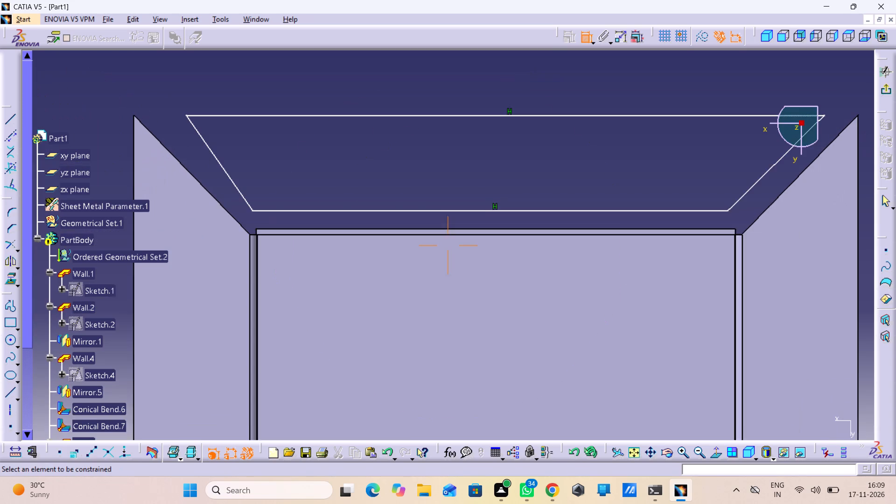
{"action": "middle_click_drag", "start_coordinate": [392, 167], "coordinate": [394, 168]}
{"action": "middle_click_drag", "start_coordinate": [598, 176], "coordinate": [463, 219]}
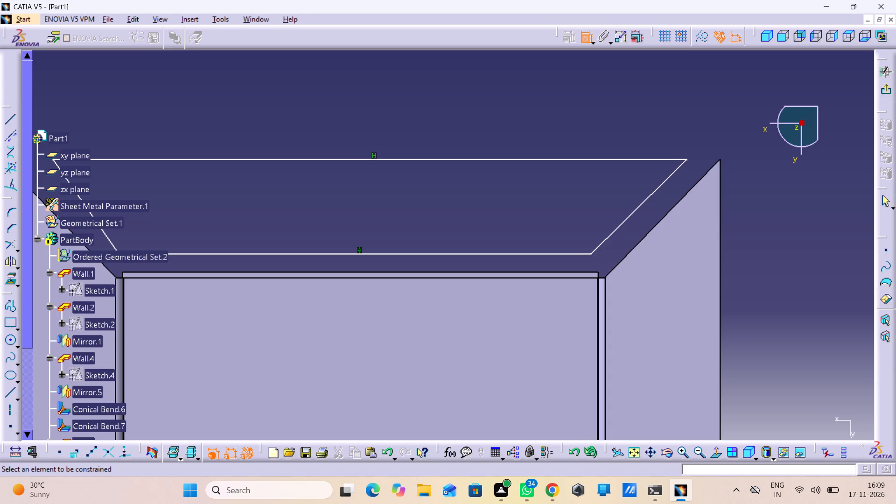
{"action": "left_click", "coordinate": [630, 214]}
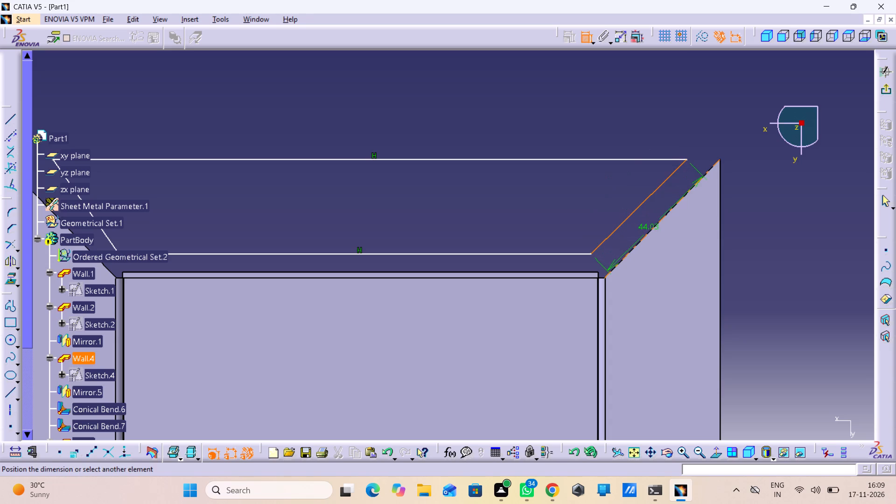
{"action": "left_click", "coordinate": [648, 232]}
{"action": "right_click", "coordinate": [713, 138]}
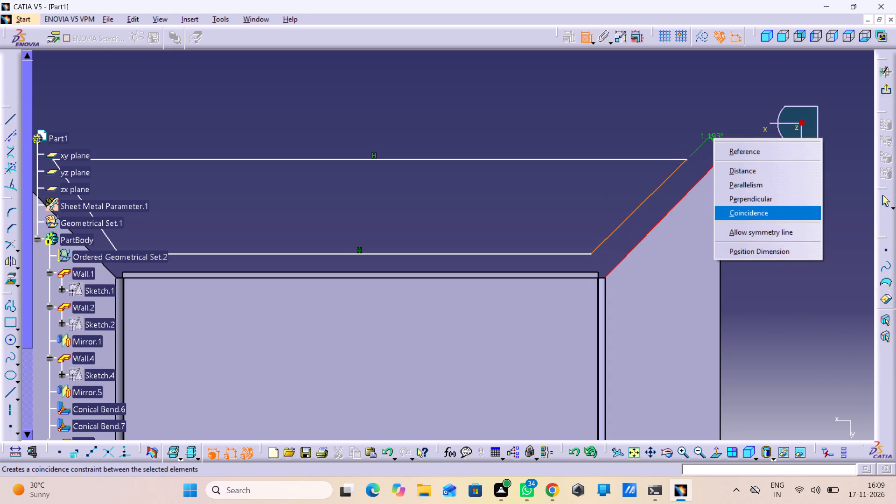
{"action": "left_click", "coordinate": [735, 211]}
Constrain the trapezoid's shorter base line coincident with the outer top edge of the end wall.
{"action": "middle_click_drag", "start_coordinate": [543, 203], "coordinate": [540, 175]}
{"action": "right_click", "coordinate": [543, 203]}
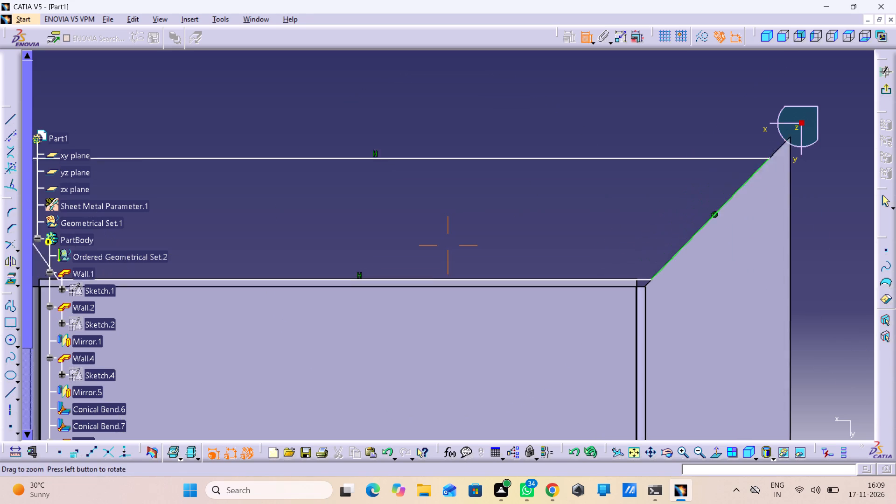
{"action": "middle_click_drag", "start_coordinate": [540, 175], "coordinate": [539, 157]}
{"action": "middle_click_drag", "start_coordinate": [544, 222], "coordinate": [770, 168]}
{"action": "middle_click_drag", "start_coordinate": [398, 213], "coordinate": [618, 252]}
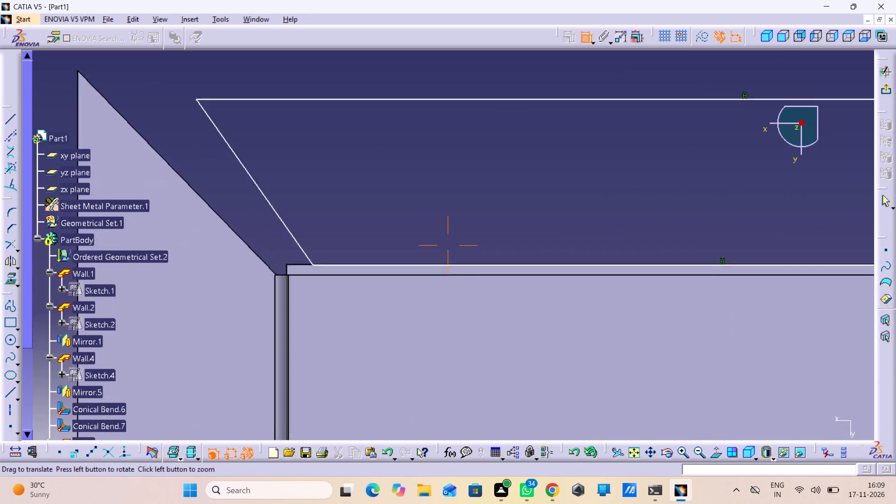
{"action": "middle_click_drag", "start_coordinate": [618, 252], "coordinate": [732, 278]}
{"action": "middle_click_drag", "start_coordinate": [486, 260], "coordinate": [478, 234]}
{"action": "right_click", "coordinate": [486, 260]}
{"action": "middle_click_drag", "start_coordinate": [514, 286], "coordinate": [509, 252]}
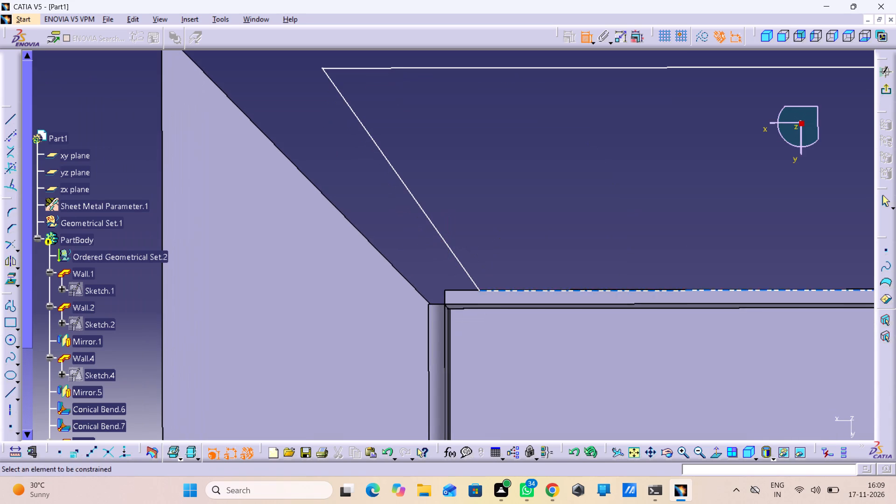
{"action": "middle_click_drag", "start_coordinate": [491, 315], "coordinate": [479, 273]}
{"action": "right_click", "coordinate": [491, 315]}
{"action": "middle_click_drag", "start_coordinate": [607, 292], "coordinate": [570, 226]}
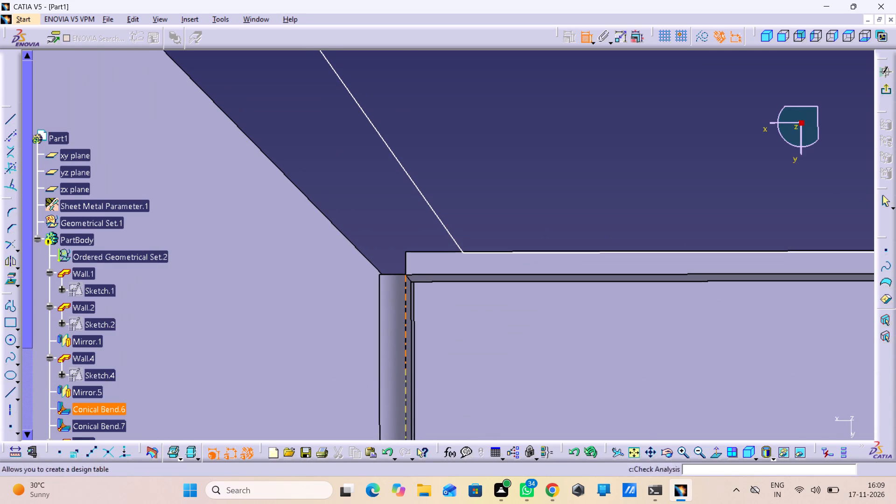
{"action": "left_click", "coordinate": [713, 452]}
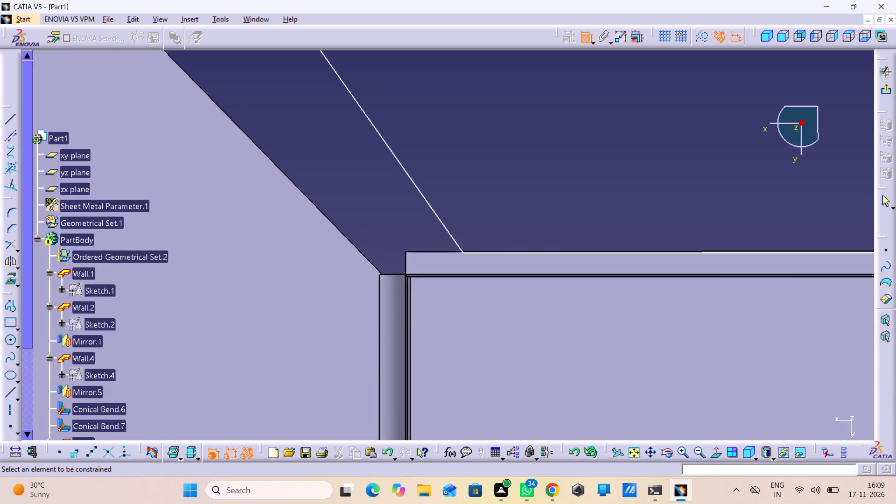
{"action": "left_click", "coordinate": [419, 253]}
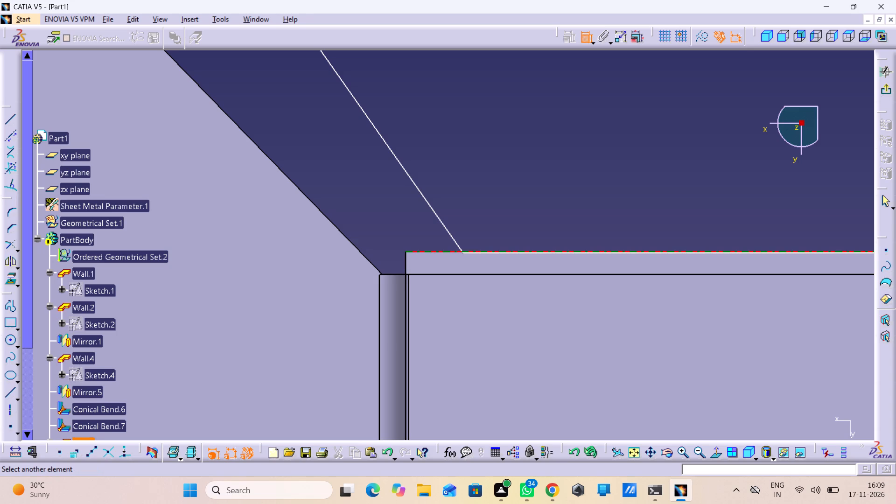
{"action": "left_click", "coordinate": [474, 254]}
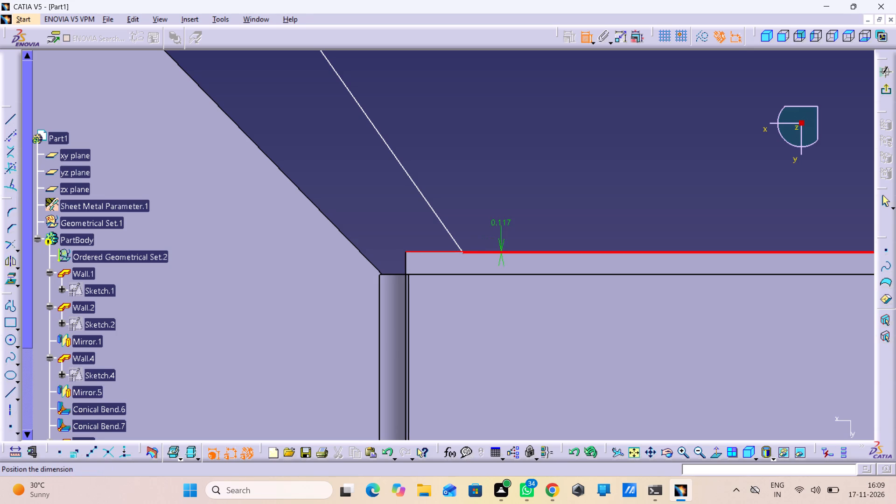
{"action": "right_click", "coordinate": [501, 225]}
{"action": "left_click", "coordinate": [541, 321]}
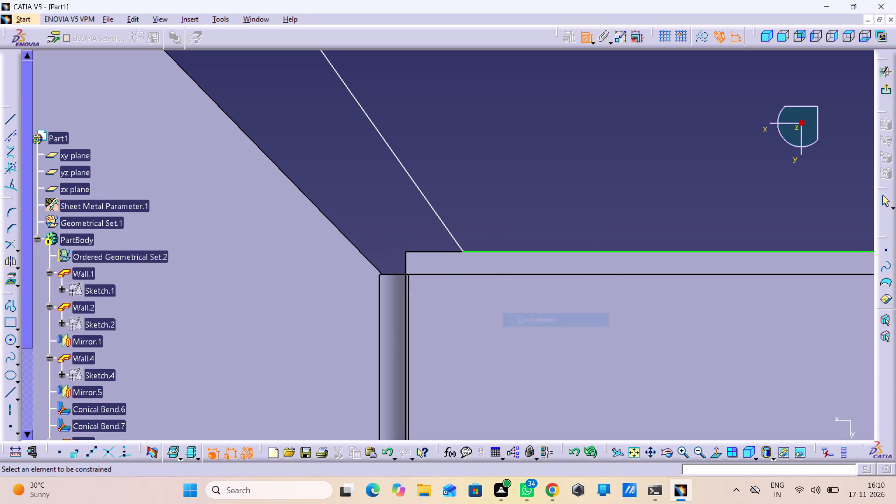
Constrain the trapezoid's other slanted side coincident with the angled end edge of the mirrored flange, Mirror.5.
{"action": "middle_click_drag", "start_coordinate": [386, 191], "coordinate": [400, 250]}
{"action": "right_click", "coordinate": [386, 191]}
{"action": "middle_click_drag", "start_coordinate": [358, 151], "coordinate": [401, 266]}
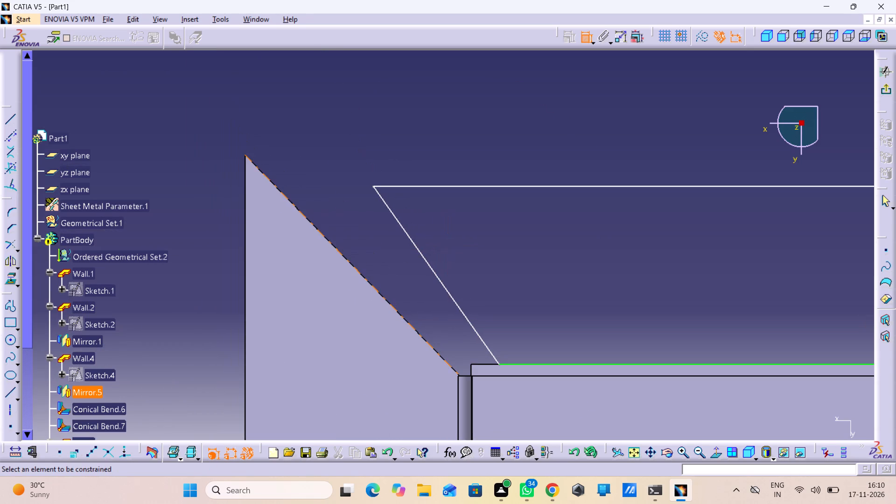
{"action": "left_click", "coordinate": [385, 300]}
{"action": "left_click", "coordinate": [435, 272]}
{"action": "right_click", "coordinate": [395, 266]}
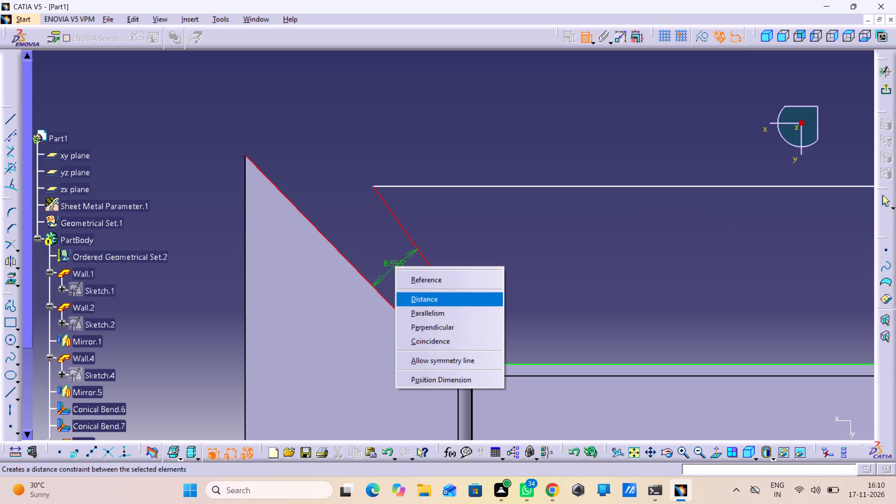
{"action": "left_click", "coordinate": [439, 336]}
Examine how the constrained trapezoid's corners and outer line sit against both side flanges and the end wall.
{"action": "middle_click_drag", "start_coordinate": [474, 274], "coordinate": [471, 264]}
{"action": "right_click", "coordinate": [474, 274]}
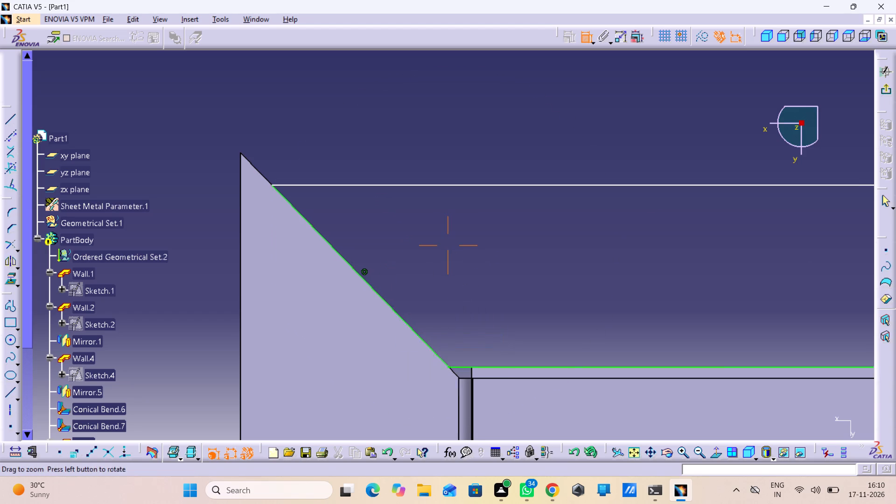
{"action": "middle_click_drag", "start_coordinate": [471, 264], "coordinate": [462, 256]}
{"action": "middle_click_drag", "start_coordinate": [349, 217], "coordinate": [541, 392]}
{"action": "middle_click_drag", "start_coordinate": [444, 376], "coordinate": [420, 282]}
{"action": "right_click", "coordinate": [444, 376]}
{"action": "middle_click_drag", "start_coordinate": [412, 367], "coordinate": [566, 261]}
{"action": "middle_click_drag", "start_coordinate": [504, 332], "coordinate": [560, 228]}
{"action": "middle_click", "coordinate": [590, 327]}
{"action": "middle_click_drag", "start_coordinate": [525, 299], "coordinate": [562, 355]}
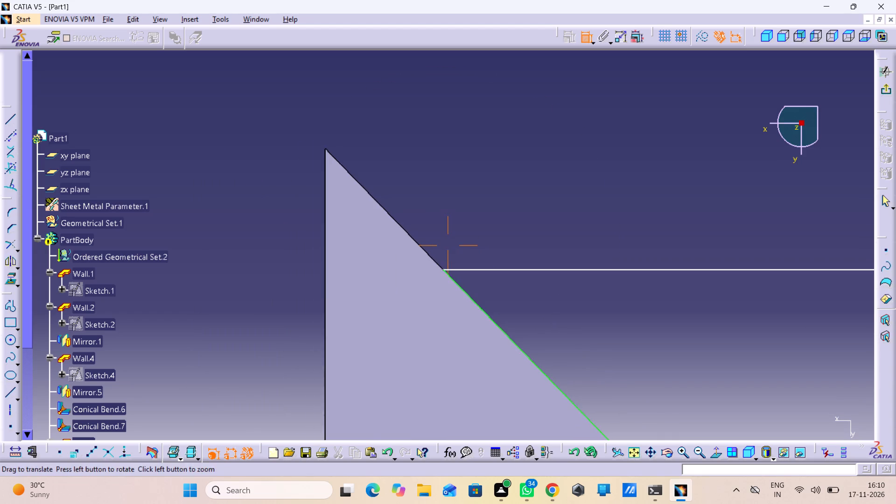
{"action": "middle_click_drag", "start_coordinate": [562, 355], "coordinate": [579, 385]}
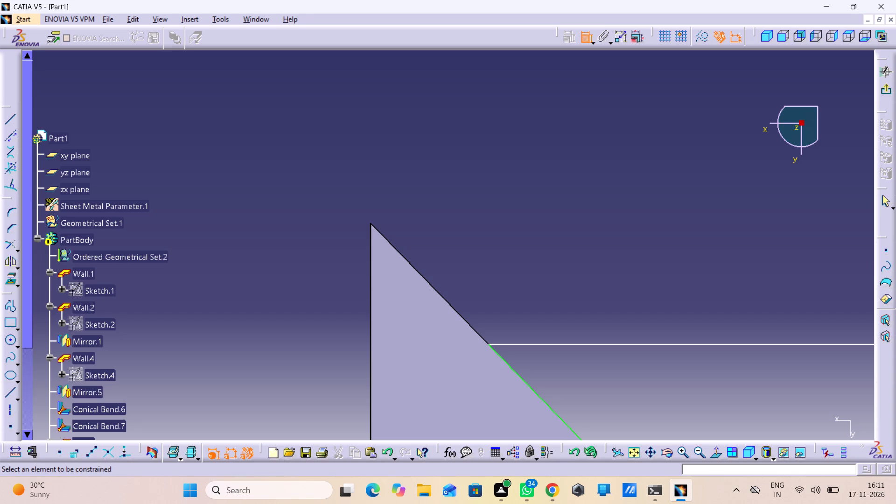
{"action": "middle_click_drag", "start_coordinate": [682, 141], "coordinate": [684, 225]}
{"action": "right_click", "coordinate": [682, 141]}
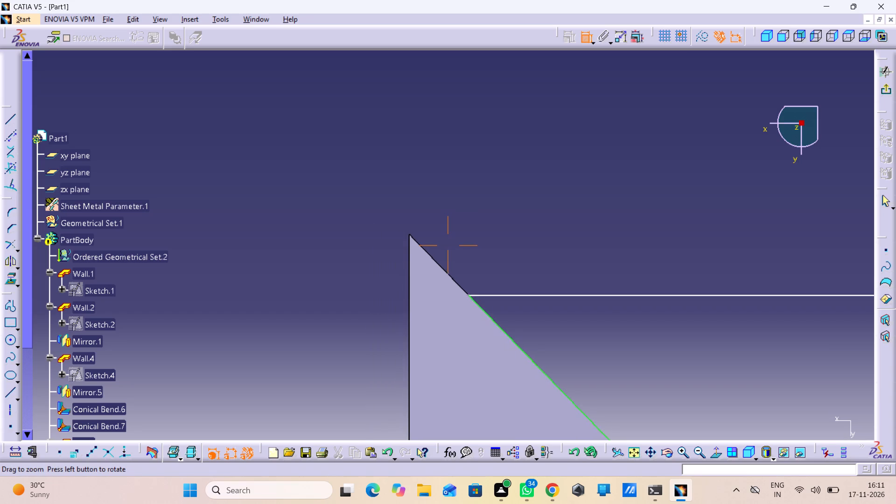
{"action": "middle_click_drag", "start_coordinate": [684, 225], "coordinate": [707, 349]}
{"action": "middle_click_drag", "start_coordinate": [711, 299], "coordinate": [651, 299]}
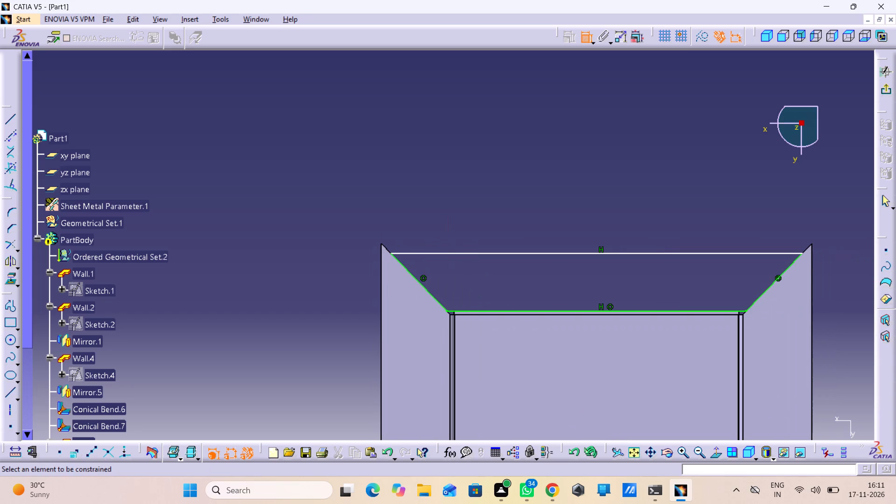
{"action": "middle_click_drag", "start_coordinate": [567, 373], "coordinate": [574, 284]}
{"action": "right_click_drag", "start_coordinate": [567, 373], "coordinate": [574, 284]}
{"action": "middle_click_drag", "start_coordinate": [574, 284], "coordinate": [482, 135]}
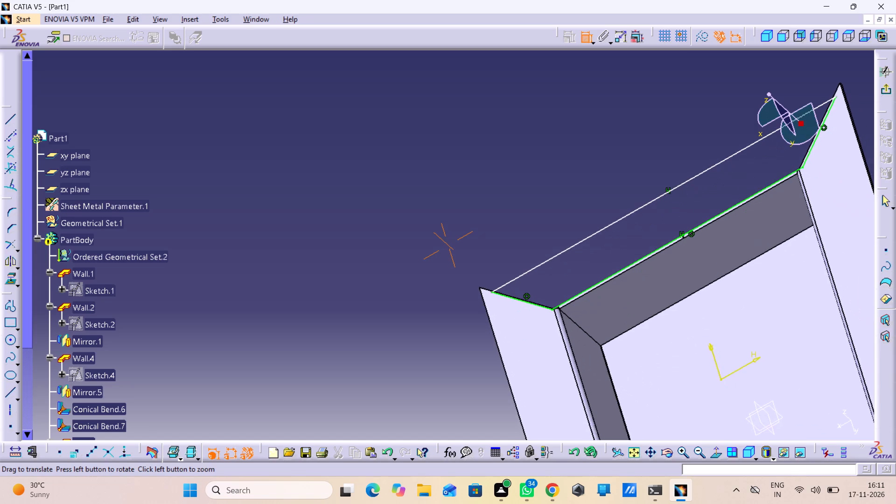
{"action": "middle_click_drag", "start_coordinate": [482, 135], "coordinate": [503, 135]}
{"action": "middle_click_drag", "start_coordinate": [565, 158], "coordinate": [429, 177]}
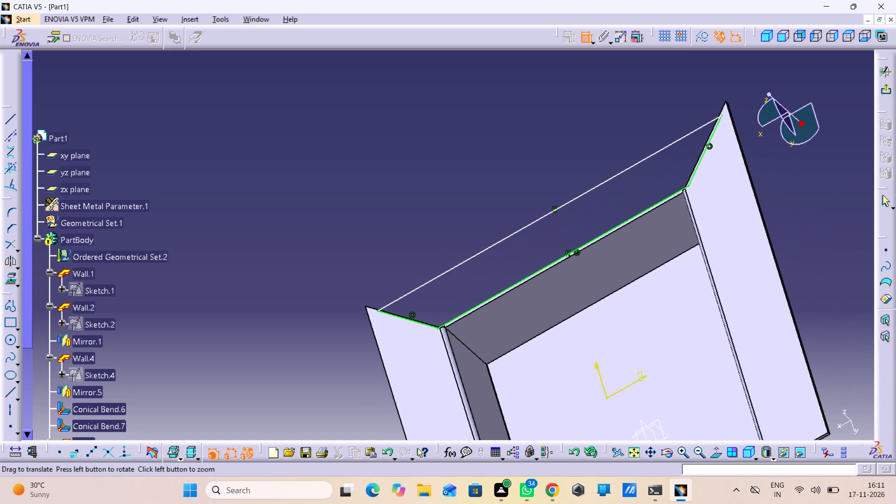
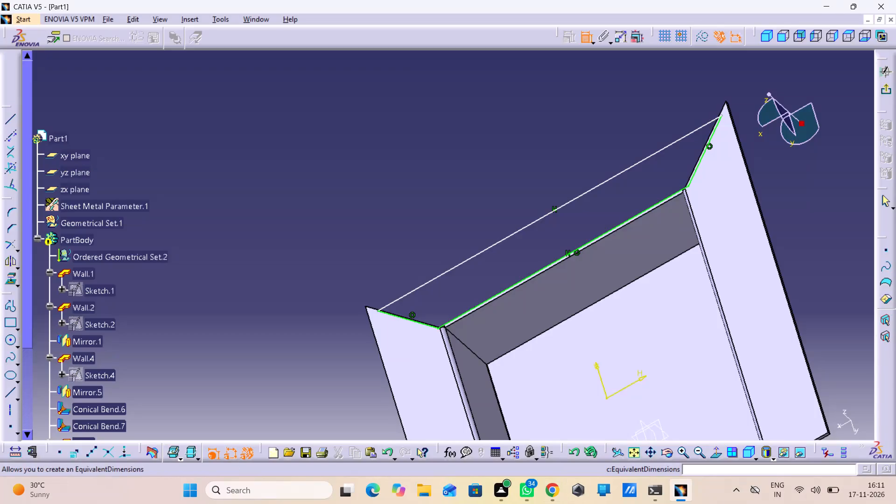
Constrain the endpoint of the trapezoid's outer line coincident with the outer tip corner of the mirrored flange, Mirror.5.
{"action": "left_click", "coordinate": [714, 455]}
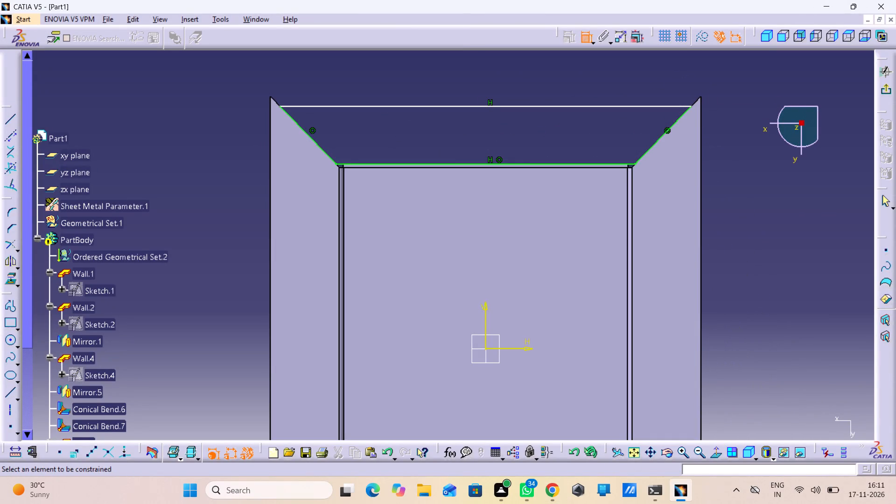
{"action": "middle_click_drag", "start_coordinate": [422, 228], "coordinate": [623, 450]}
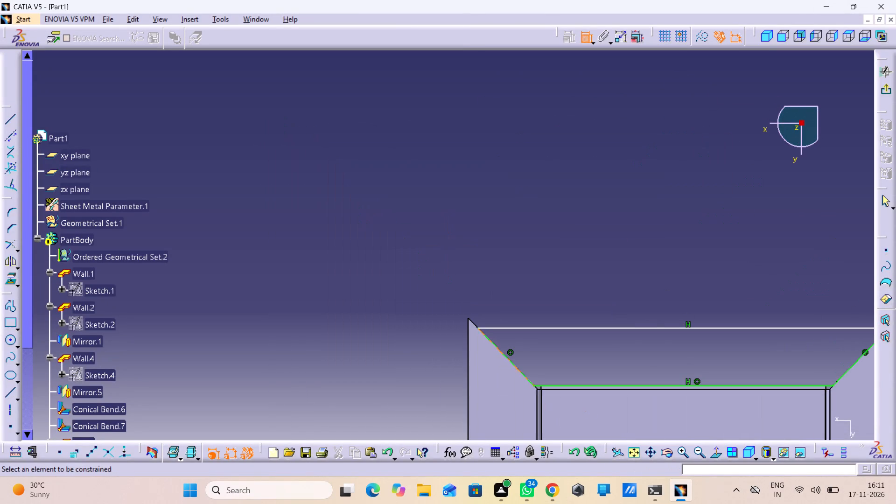
{"action": "middle_click_drag", "start_coordinate": [538, 347], "coordinate": [520, 289]}
{"action": "right_click", "coordinate": [540, 346]}
{"action": "middle_click_drag", "start_coordinate": [546, 388], "coordinate": [519, 264]}
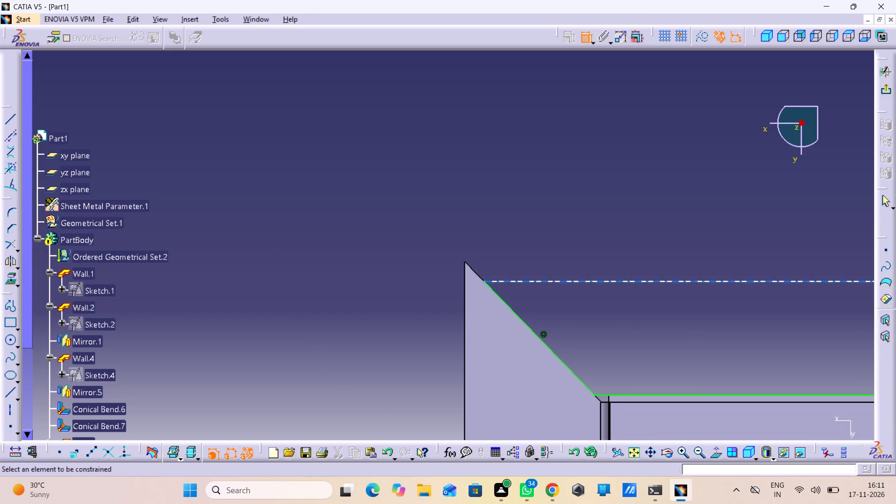
{"action": "middle_click_drag", "start_coordinate": [467, 298], "coordinate": [430, 192]}
{"action": "right_click", "coordinate": [467, 298]}
{"action": "middle_click_drag", "start_coordinate": [607, 298], "coordinate": [629, 279]}
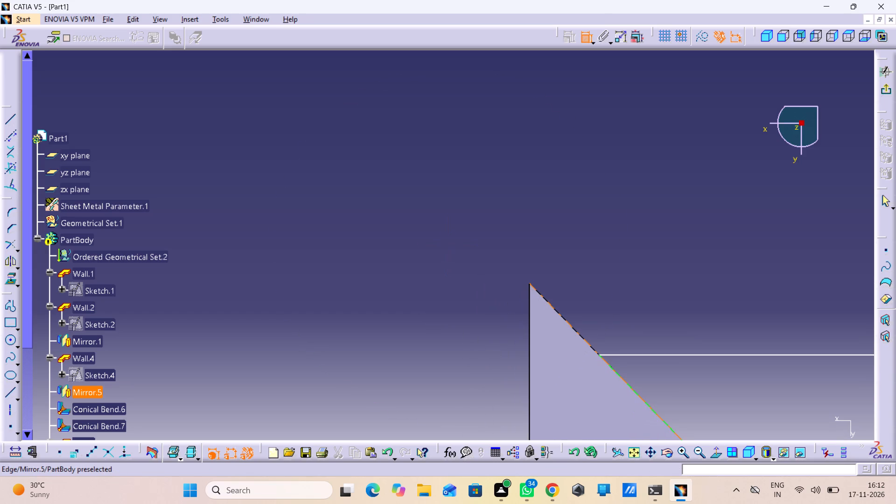
{"action": "left_click", "coordinate": [599, 354]}
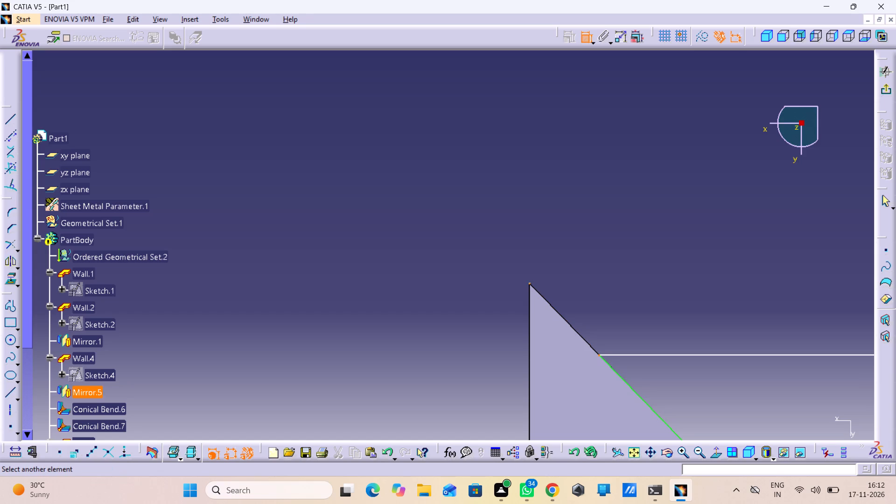
{"action": "left_click", "coordinate": [529, 285]}
{"action": "right_click", "coordinate": [581, 276]}
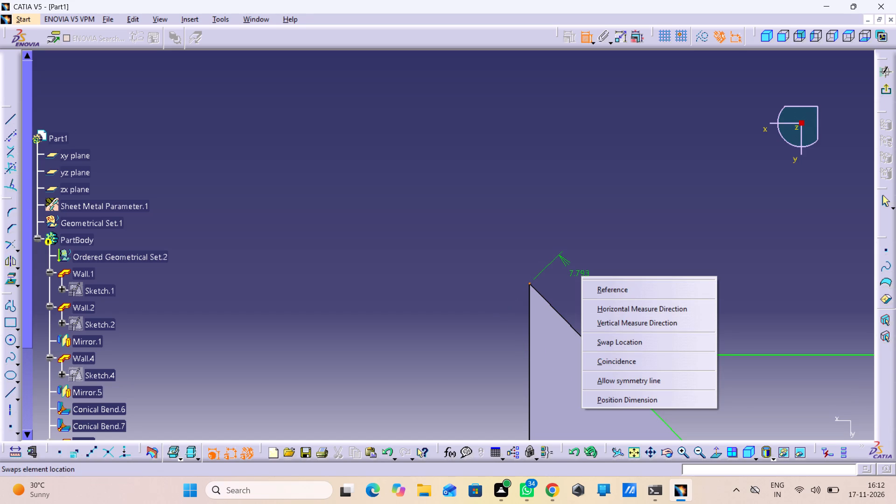
{"action": "left_click", "coordinate": [650, 362]}
Exit the sketch and create a sheet metal wall from the trapezoid profile, Sketch.6.
{"action": "middle_click_drag", "start_coordinate": [594, 316], "coordinate": [711, 486]}
{"action": "right_click", "coordinate": [594, 316]}
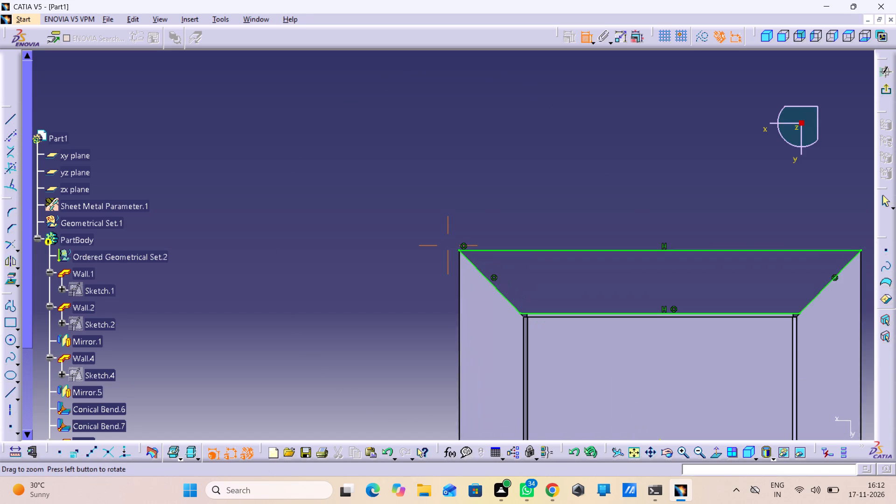
{"action": "middle_click_drag", "start_coordinate": [711, 486], "coordinate": [712, 487]}
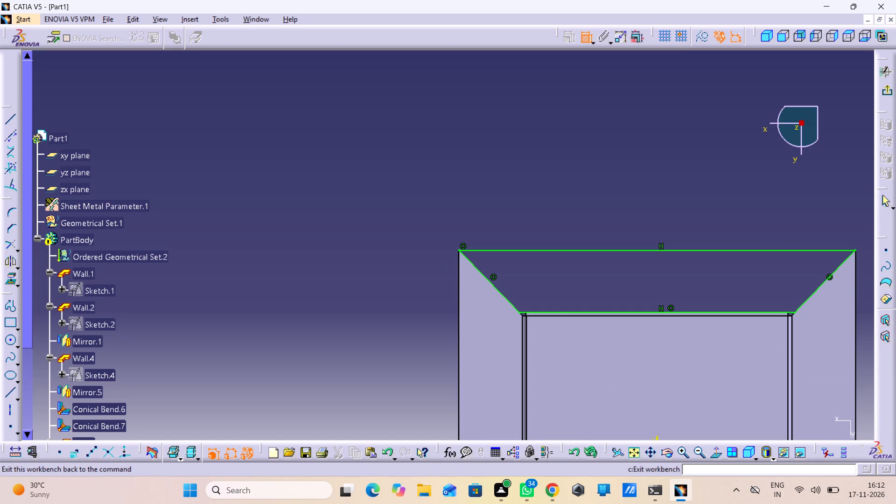
{"action": "left_click", "coordinate": [890, 88]}
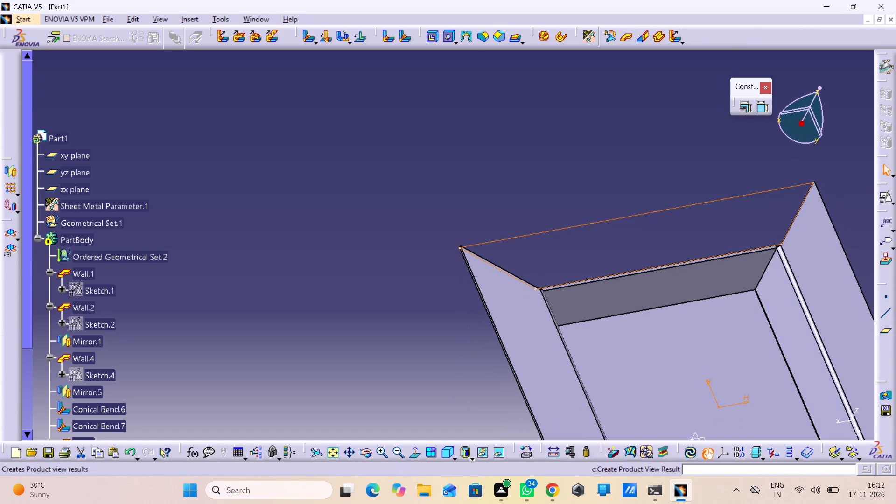
{"action": "left_click", "coordinate": [626, 32]}
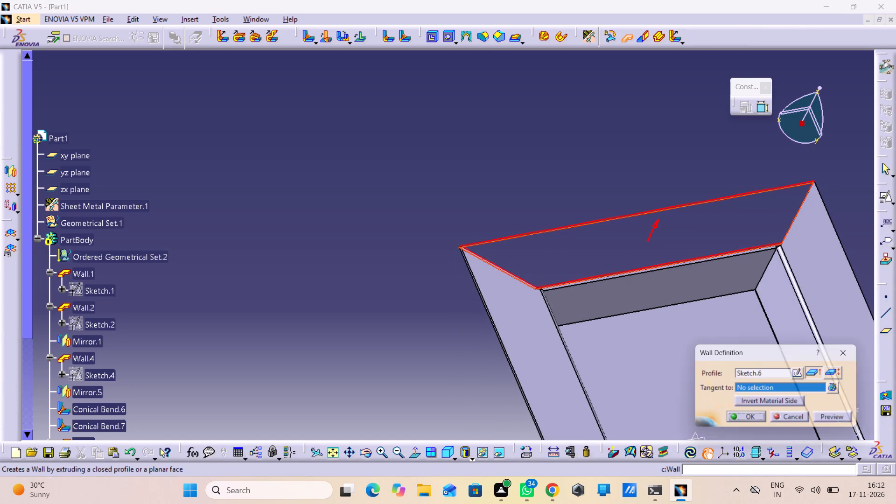
{"action": "left_click", "coordinate": [753, 423]}
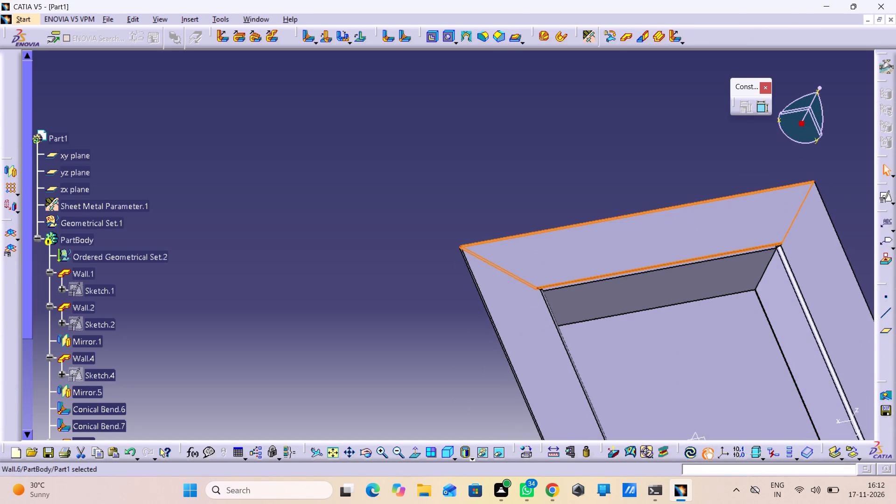
{"action": "left_click", "coordinate": [380, 320]}
Unfold the part, inspect how the end wall and its flange sit in the flat pattern, and fold it back.
{"action": "middle_click_drag", "start_coordinate": [673, 294], "coordinate": [654, 260]}
{"action": "right_click", "coordinate": [673, 294]}
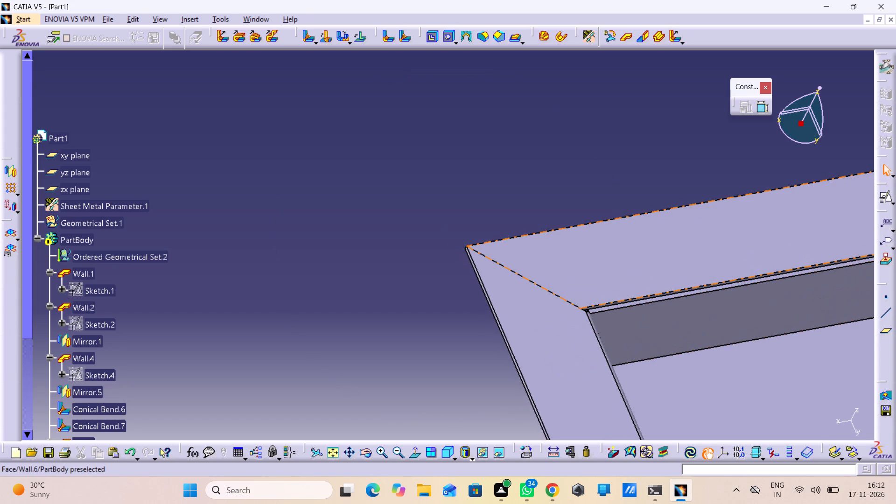
{"action": "middle_click_drag", "start_coordinate": [675, 311], "coordinate": [547, 267]}
{"action": "middle_click_drag", "start_coordinate": [627, 334], "coordinate": [585, 264]}
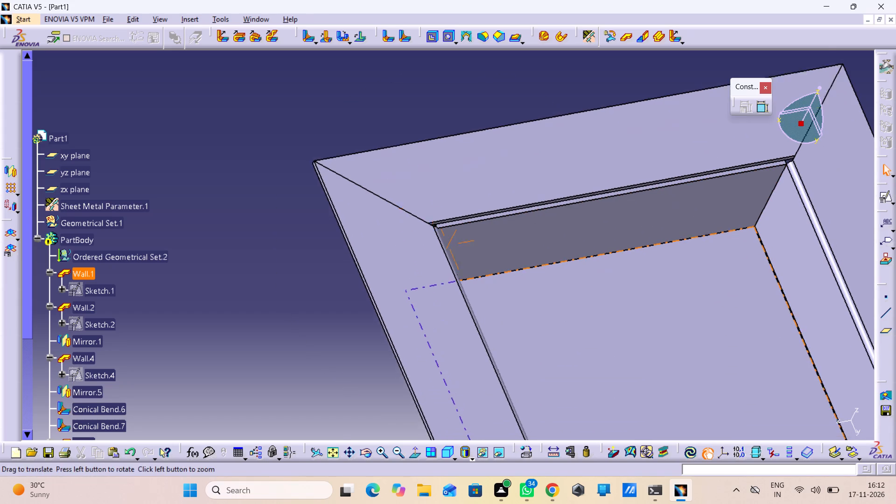
{"action": "middle_click_drag", "start_coordinate": [585, 264], "coordinate": [577, 253]}
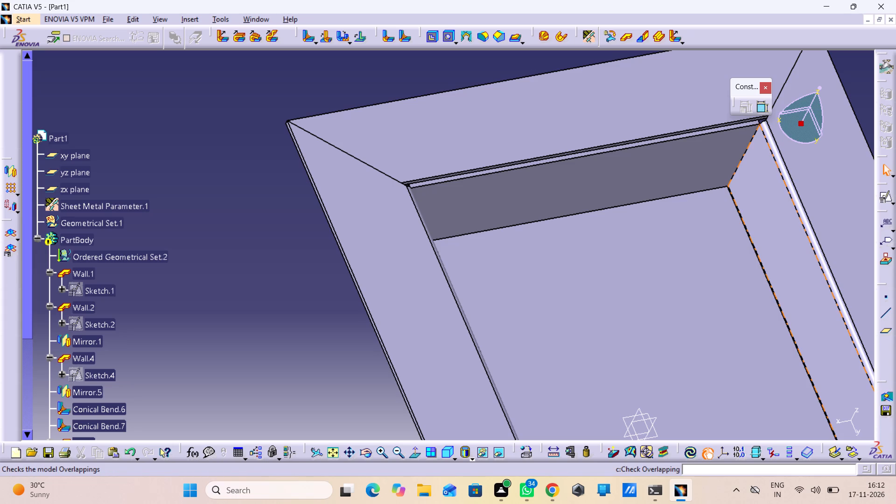
{"action": "left_click", "coordinate": [8, 227]}
{"action": "middle_click_drag", "start_coordinate": [395, 213], "coordinate": [419, 252]}
{"action": "right_click", "coordinate": [395, 213]}
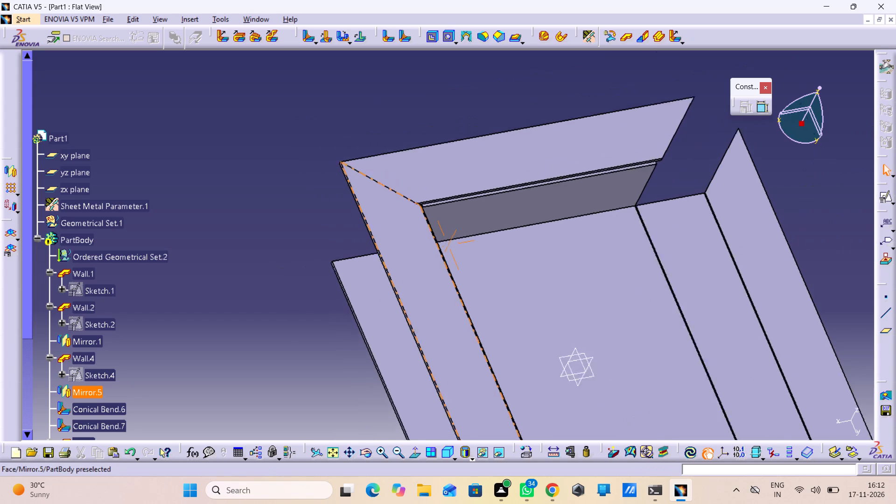
{"action": "middle_click_drag", "start_coordinate": [419, 252], "coordinate": [428, 268]}
{"action": "middle_click_drag", "start_coordinate": [466, 340], "coordinate": [452, 224]}
{"action": "middle_click_drag", "start_coordinate": [434, 259], "coordinate": [521, 165]}
{"action": "right_click_drag", "start_coordinate": [434, 259], "coordinate": [521, 165]}
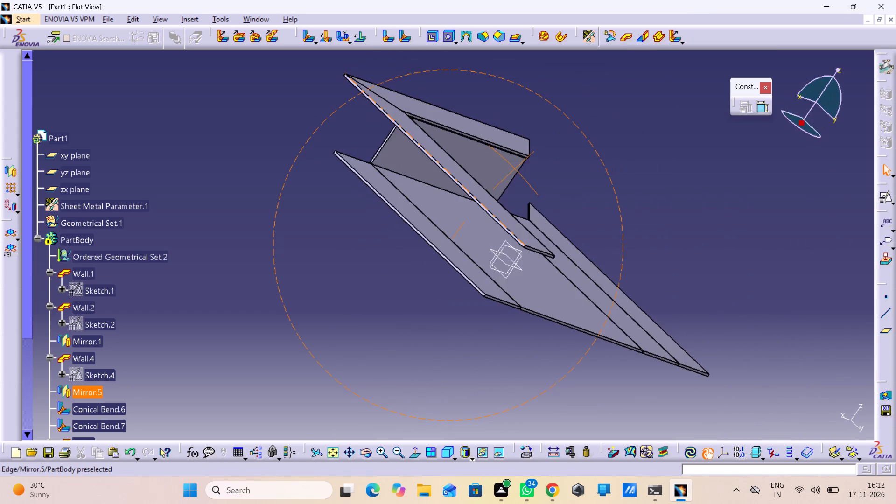
{"action": "right_click_drag", "start_coordinate": [521, 165], "coordinate": [541, 195]}
{"action": "middle_click_drag", "start_coordinate": [521, 165], "coordinate": [541, 195]}
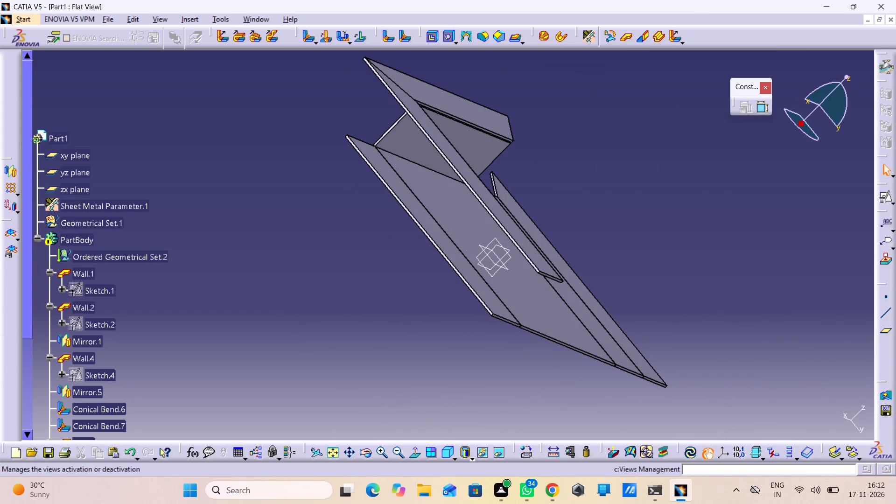
{"action": "left_click", "coordinate": [7, 231]}
Examine the folded channel from several angles, including the inside corners between the base, side walls and end wall.
{"action": "middle_click_drag", "start_coordinate": [441, 270], "coordinate": [441, 270]}
{"action": "right_click_drag", "start_coordinate": [441, 270], "coordinate": [441, 270]}
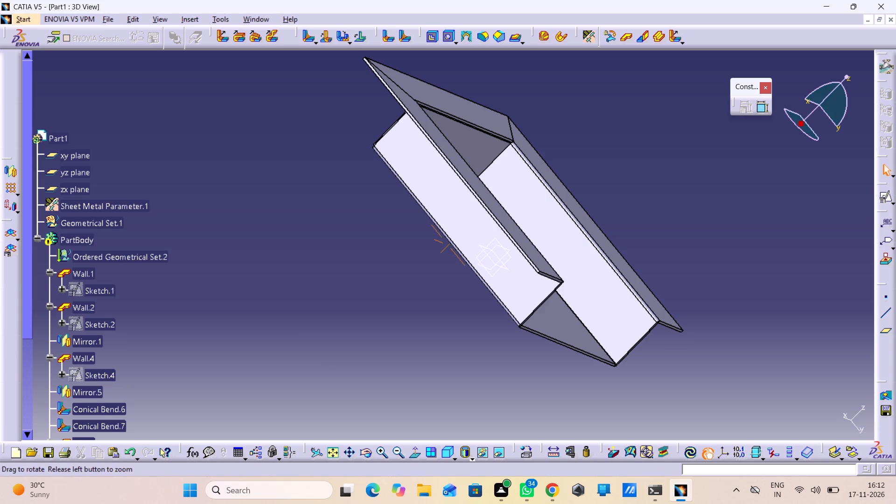
{"action": "middle_click_drag", "start_coordinate": [441, 270], "coordinate": [475, 224]}
{"action": "right_click_drag", "start_coordinate": [441, 270], "coordinate": [475, 224]}
{"action": "middle_click_drag", "start_coordinate": [489, 210], "coordinate": [287, 290]}
{"action": "scroll", "coordinate": [489, 210], "scroll_direction": "down", "scroll_amount": 1}
{"action": "right_click_drag", "start_coordinate": [490, 210], "coordinate": [287, 290]}
{"action": "middle_click_drag", "start_coordinate": [382, 264], "coordinate": [360, 147]}
{"action": "right_click", "coordinate": [382, 264]}
{"action": "middle_click_drag", "start_coordinate": [581, 181], "coordinate": [12, 374]}
{"action": "middle_click_drag", "start_coordinate": [350, 329], "coordinate": [323, 391]}
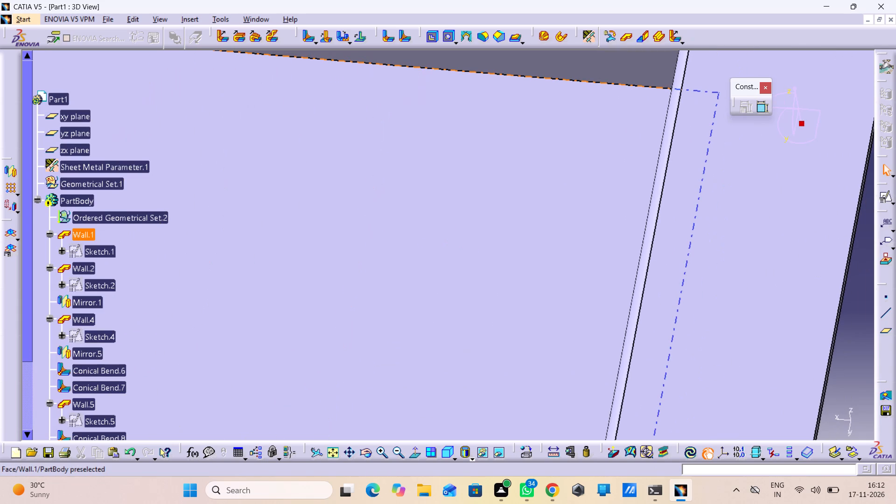
{"action": "middle_click_drag", "start_coordinate": [627, 216], "coordinate": [770, 194]}
{"action": "right_click_drag", "start_coordinate": [627, 216], "coordinate": [770, 194]}
{"action": "middle_click_drag", "start_coordinate": [606, 253], "coordinate": [686, 239]}
{"action": "right_click_drag", "start_coordinate": [606, 253], "coordinate": [686, 239]}
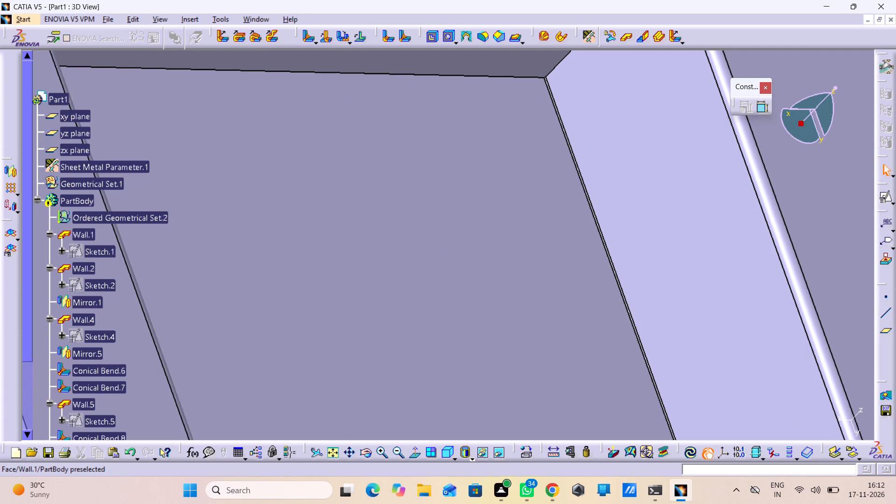
Add a conical bend between the mitred end flange and the end wall, Wall.5, with left and right radii of 0.25 mm.
{"action": "middle_click_drag", "start_coordinate": [251, 229], "coordinate": [286, 331]}
{"action": "right_click", "coordinate": [251, 229]}
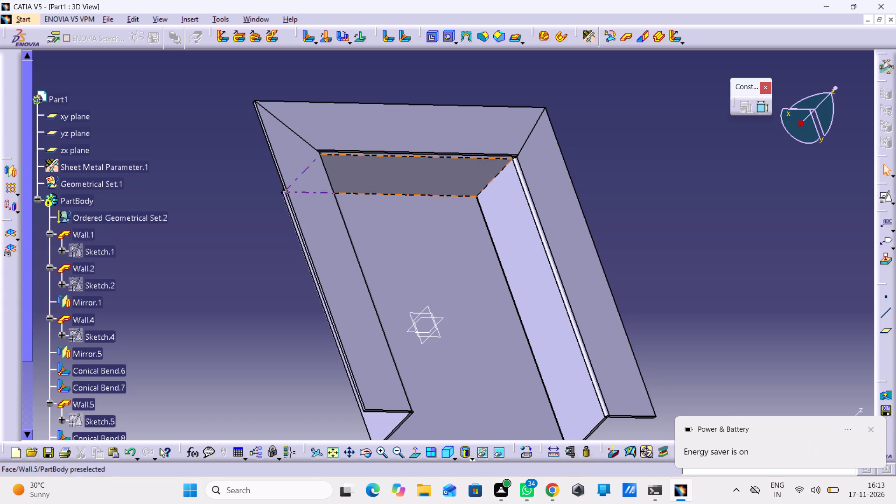
{"action": "double_click", "coordinate": [401, 31]}
{"action": "left_click", "coordinate": [399, 133]}
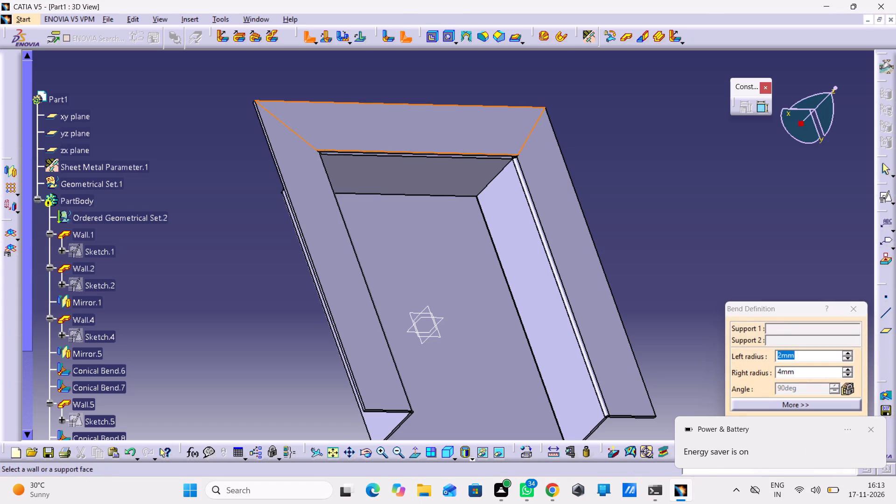
{"action": "left_click", "coordinate": [403, 184]}
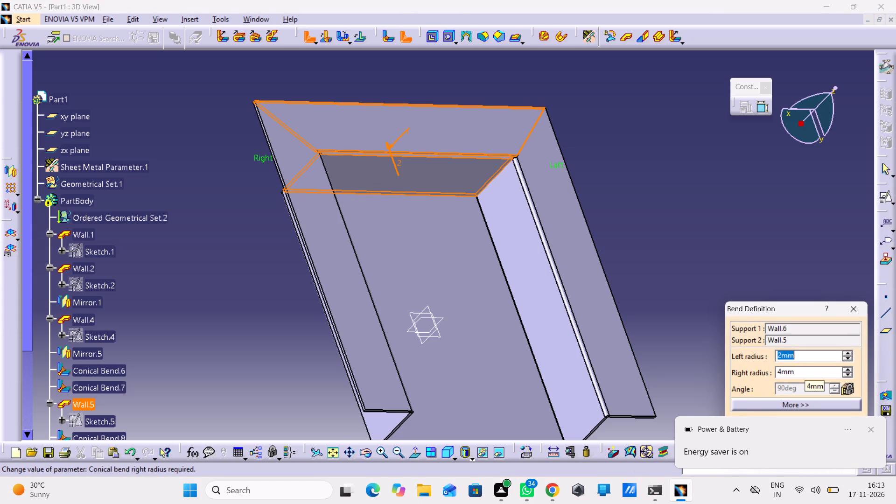
{"action": "type", "text": ".25"}
{"action": "double_click", "coordinate": [813, 375]}
{"action": "type", "text": ".25"}
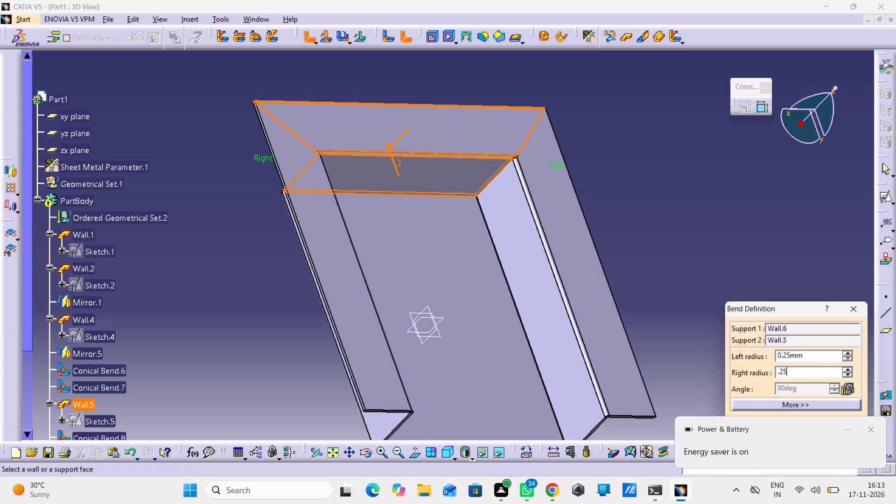
{"action": "left_click", "coordinate": [872, 429]}
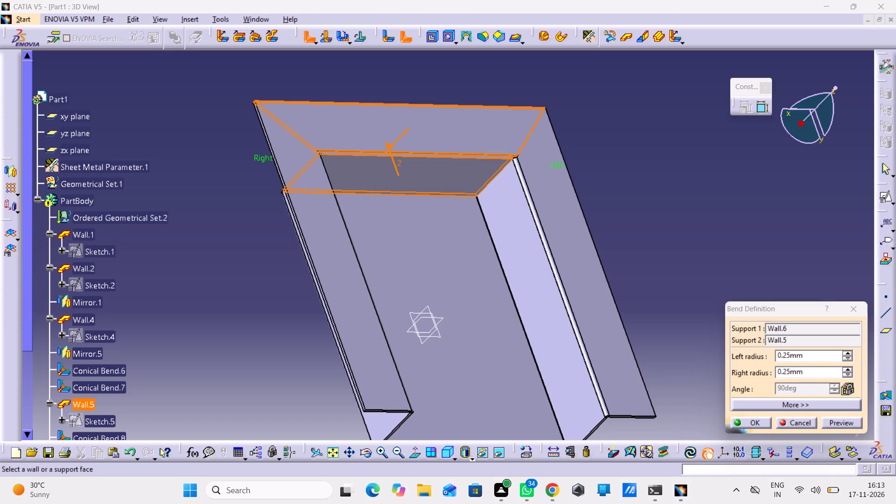
{"action": "left_click", "coordinate": [753, 420]}
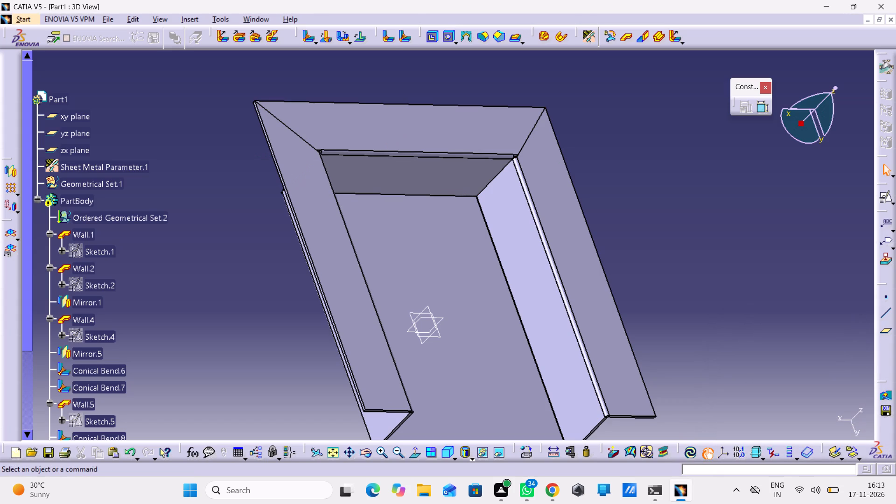
Unfold the part, check the end wall and its flange in the flat pattern, and fold it back.
{"action": "left_click", "coordinate": [7, 228]}
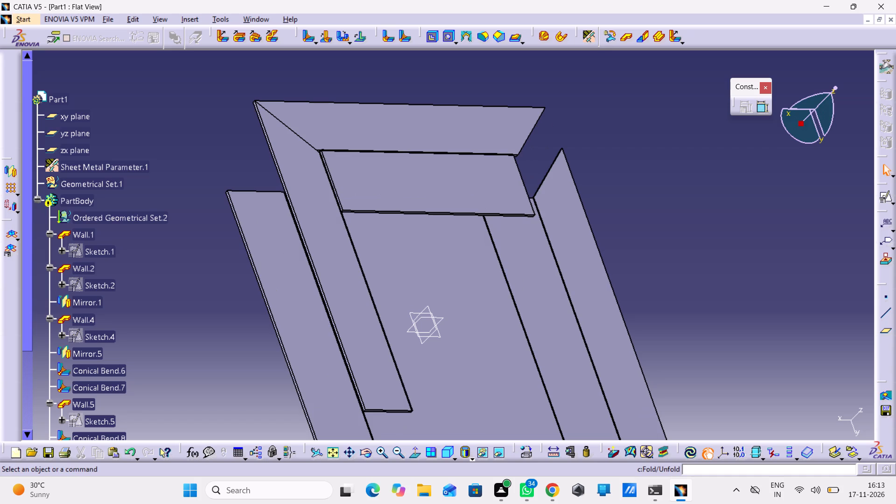
{"action": "middle_click_drag", "start_coordinate": [505, 343], "coordinate": [503, 254]}
{"action": "right_click_drag", "start_coordinate": [503, 340], "coordinate": [503, 254]}
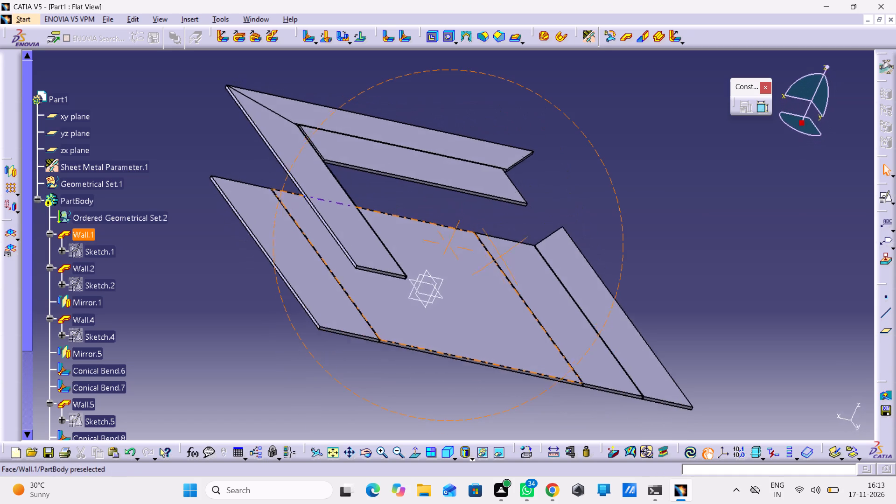
{"action": "right_click_drag", "start_coordinate": [503, 254], "coordinate": [518, 275]}
{"action": "middle_click_drag", "start_coordinate": [503, 254], "coordinate": [518, 275]}
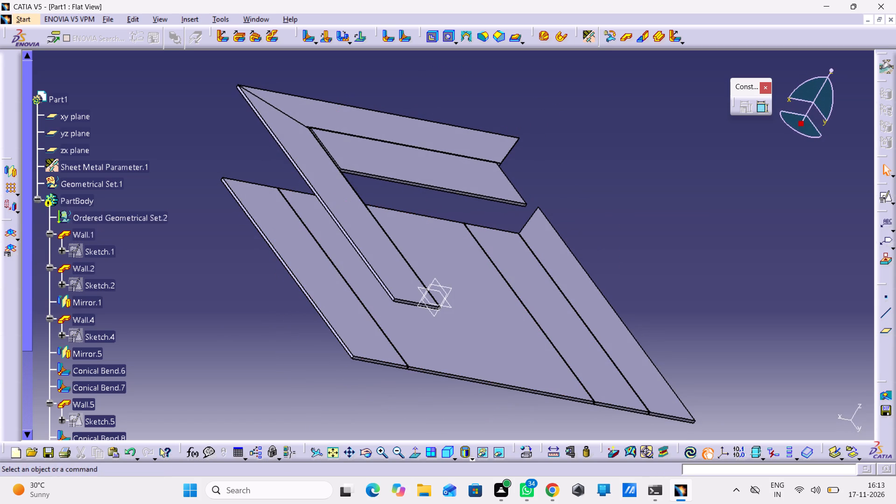
{"action": "left_click", "coordinate": [11, 231]}
Add a conical bend between the end wall, Wall.5, and the base, Wall.1, with a 0.25 mm left radius and the default 4 mm right radius.
{"action": "middle_click_drag", "start_coordinate": [201, 307], "coordinate": [238, 305]}
{"action": "right_click_drag", "start_coordinate": [201, 307], "coordinate": [238, 305]}
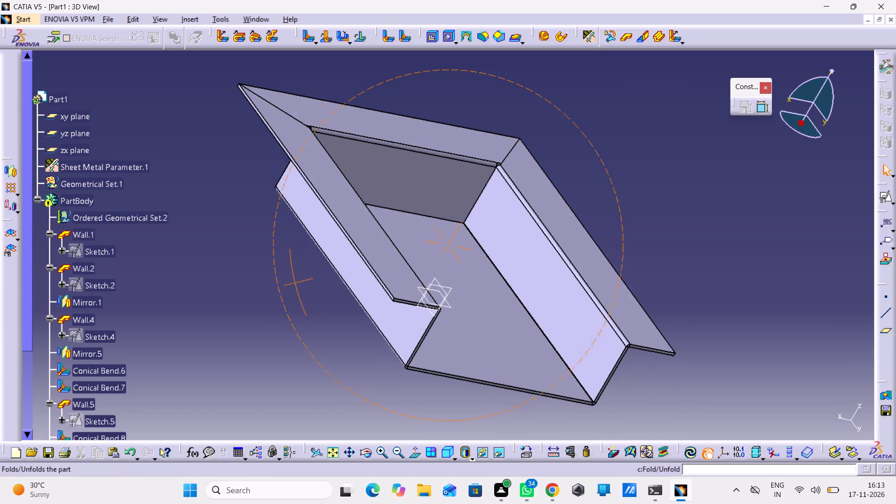
{"action": "middle_click_drag", "start_coordinate": [238, 305], "coordinate": [484, 291]}
{"action": "right_click_drag", "start_coordinate": [238, 305], "coordinate": [485, 292]}
{"action": "middle_click_drag", "start_coordinate": [378, 209], "coordinate": [438, 231]}
{"action": "middle_click_drag", "start_coordinate": [384, 247], "coordinate": [437, 211]}
{"action": "right_click_drag", "start_coordinate": [384, 247], "coordinate": [437, 211]}
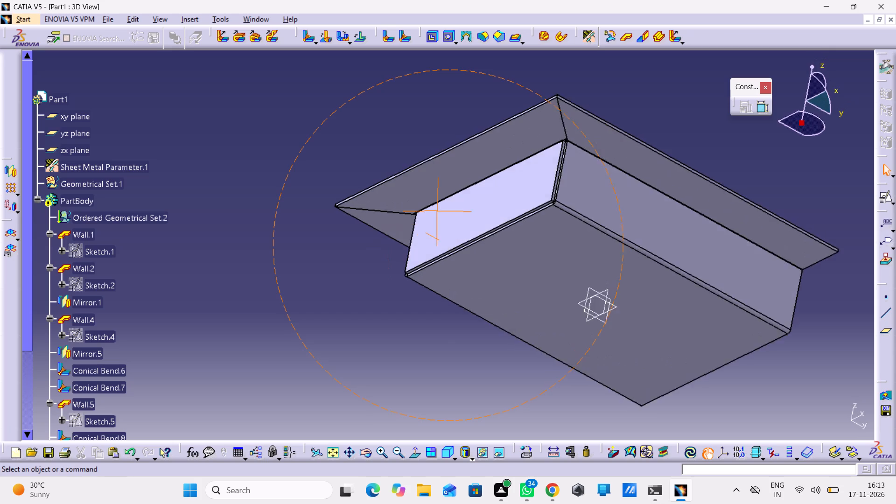
{"action": "middle_click_drag", "start_coordinate": [437, 211], "coordinate": [468, 244]}
{"action": "right_click_drag", "start_coordinate": [437, 211], "coordinate": [468, 244]}
{"action": "middle_click_drag", "start_coordinate": [461, 243], "coordinate": [460, 166]}
{"action": "right_click", "coordinate": [461, 243]}
{"action": "middle_click_drag", "start_coordinate": [616, 307], "coordinate": [511, 316]}
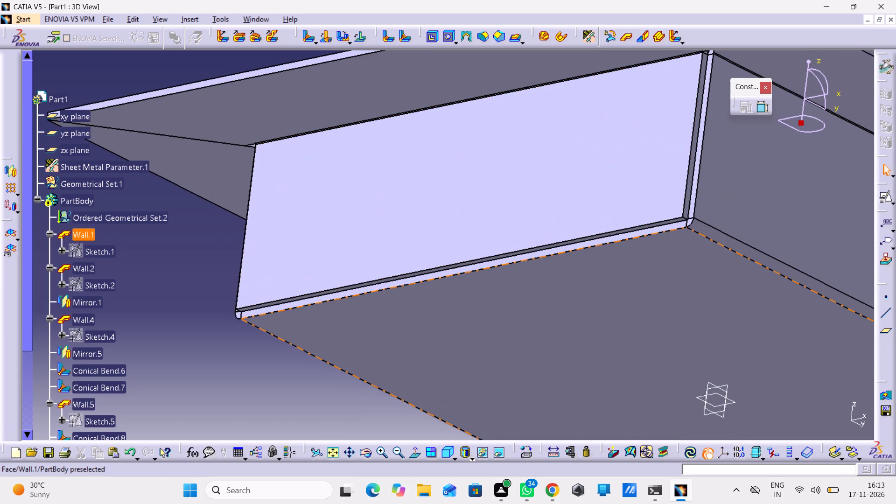
{"action": "double_click", "coordinate": [399, 31]}
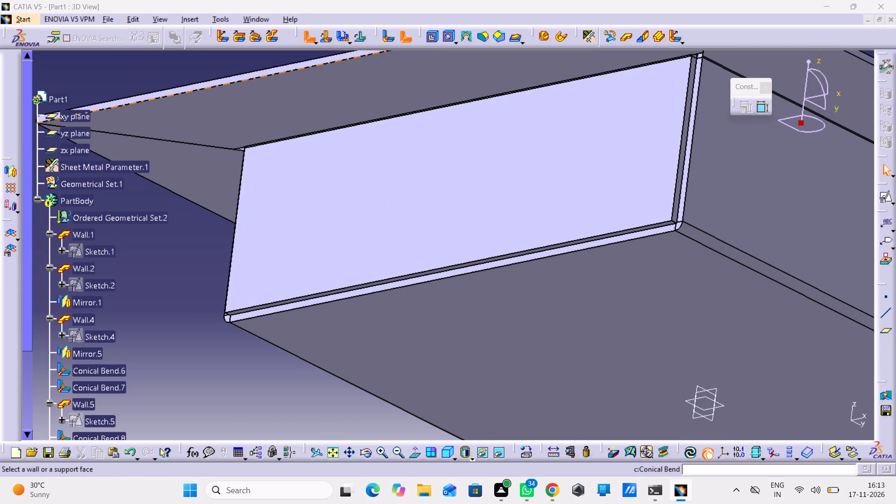
{"action": "left_click", "coordinate": [495, 157]}
{"action": "left_click", "coordinate": [529, 292]}
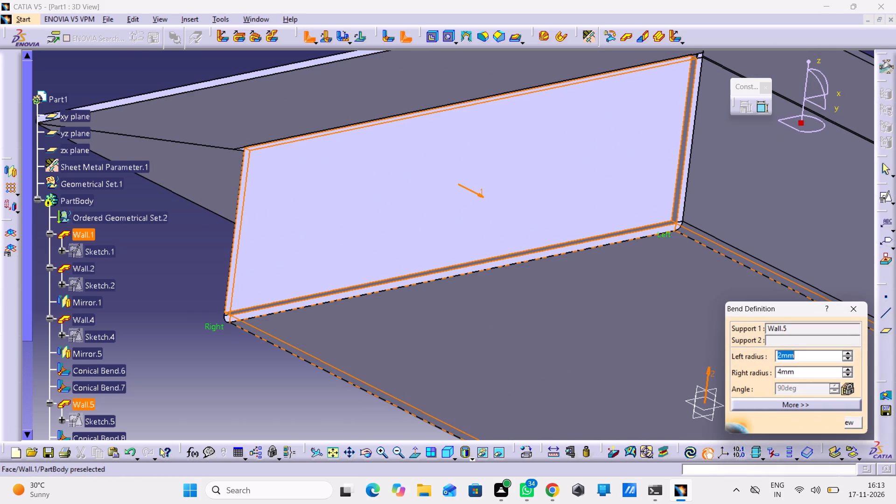
{"action": "type", "text": ".25"}
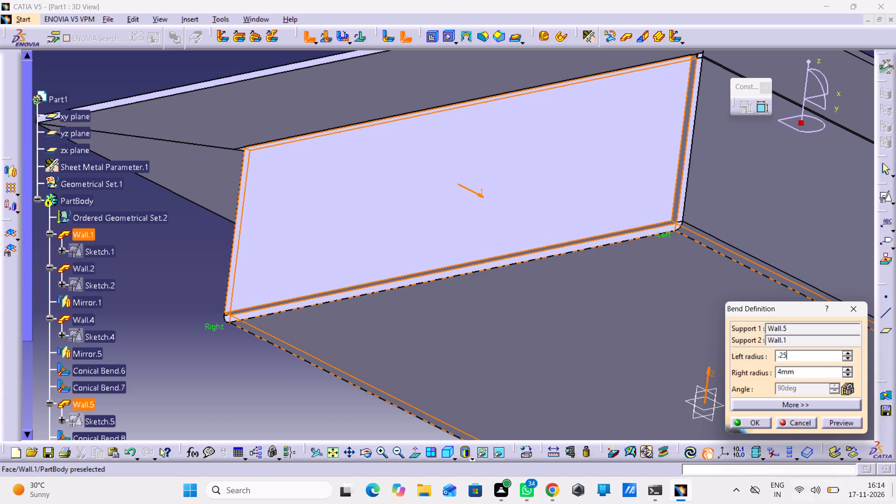
{"action": "left_click", "coordinate": [853, 422]}
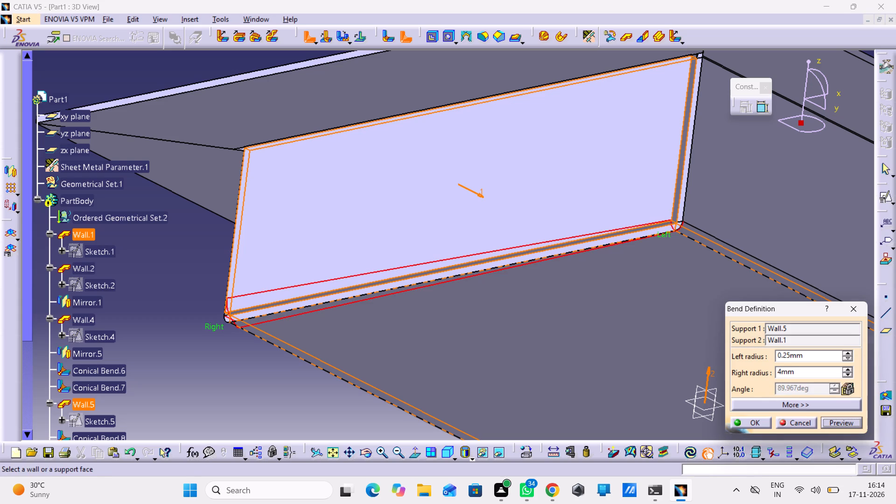
{"action": "middle_click_drag", "start_coordinate": [611, 331], "coordinate": [608, 363]}
{"action": "right_click", "coordinate": [611, 331]}
{"action": "middle_click_drag", "start_coordinate": [580, 333], "coordinate": [478, 255]}
{"action": "right_click_drag", "start_coordinate": [580, 333], "coordinate": [478, 255]}
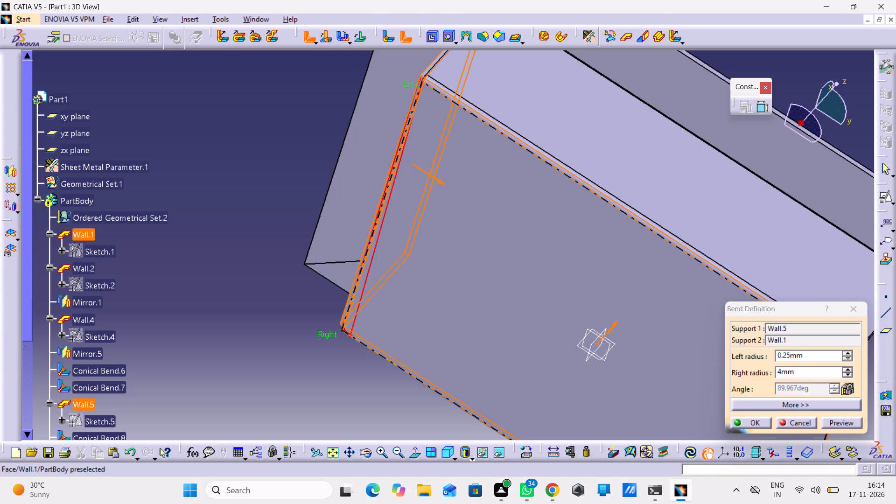
{"action": "right_click", "coordinate": [0, 503]}
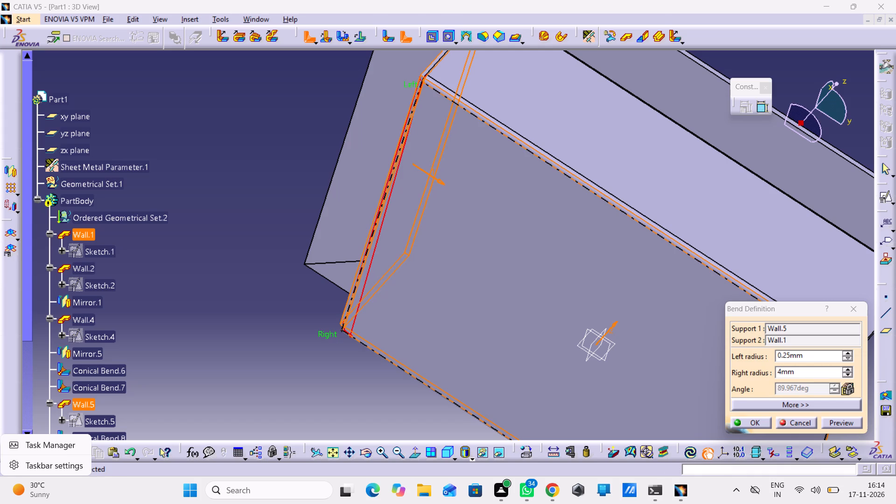
{"action": "left_click", "coordinate": [751, 425]}
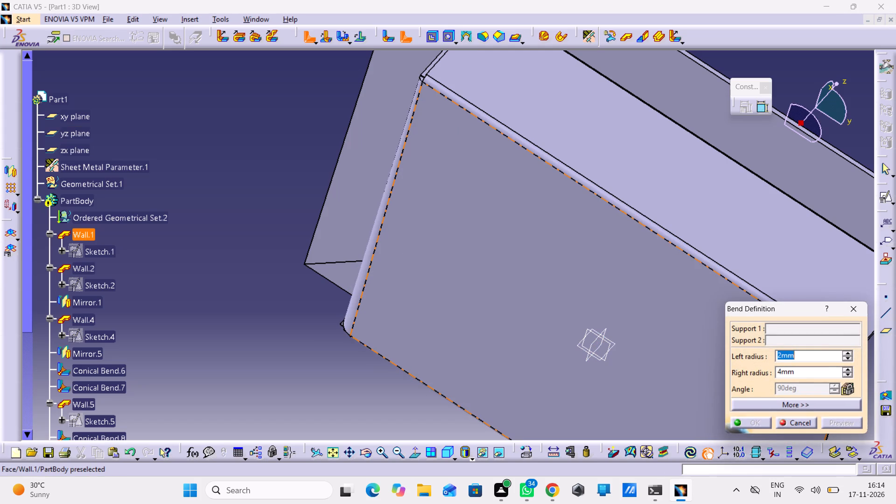
{"action": "left_click", "coordinate": [790, 420]}
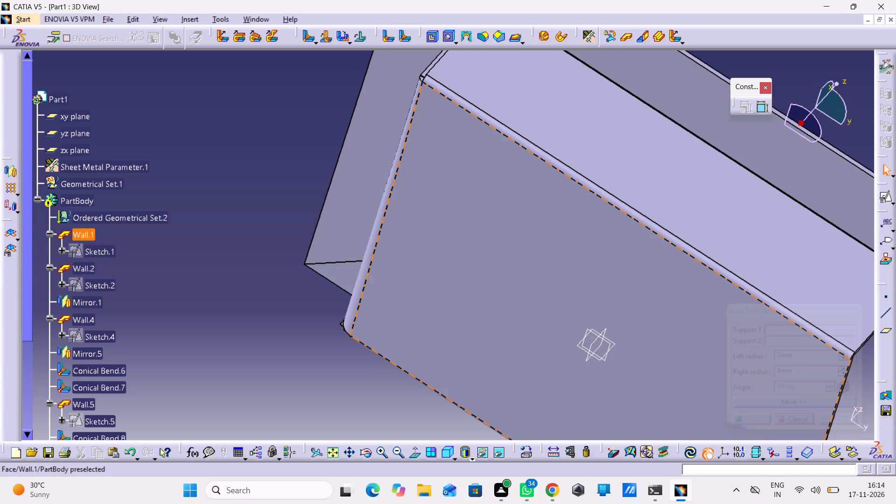
Set the right radius of the conical bend between the end wall and the base to 0.25 mm.
{"action": "middle_click_drag", "start_coordinate": [728, 360], "coordinate": [728, 376]}
{"action": "right_click_drag", "start_coordinate": [728, 360], "coordinate": [728, 376]}
{"action": "middle_click_drag", "start_coordinate": [702, 360], "coordinate": [698, 372]}
{"action": "right_click_drag", "start_coordinate": [702, 360], "coordinate": [698, 372]}
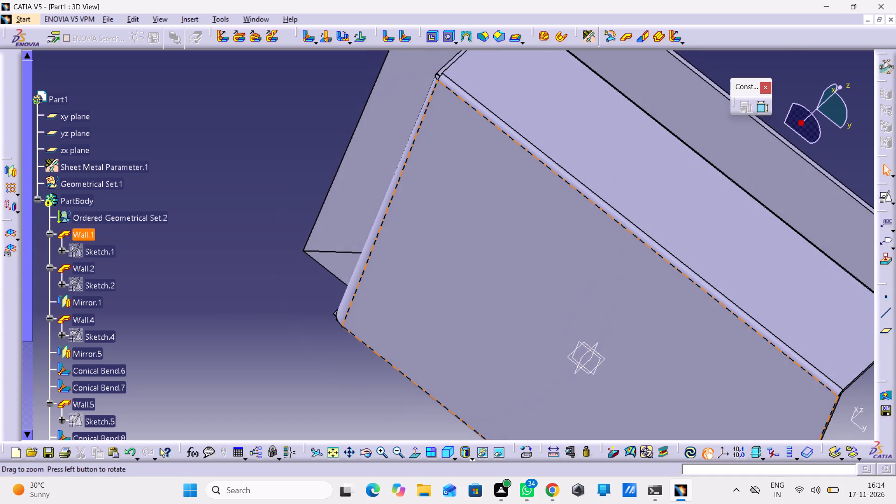
{"action": "middle_click_drag", "start_coordinate": [698, 372], "coordinate": [699, 350]}
{"action": "scroll", "coordinate": [667, 357], "scroll_direction": "up", "scroll_amount": 1}
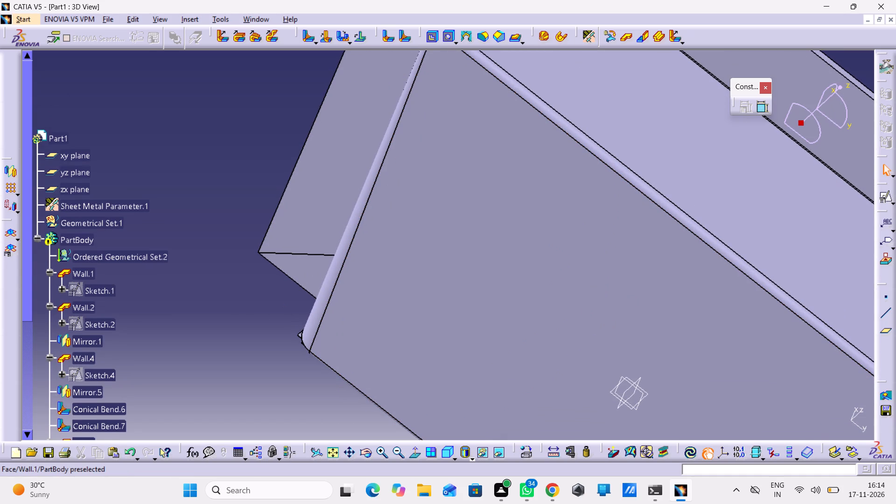
{"action": "middle_click_drag", "start_coordinate": [447, 246], "coordinate": [489, 305]}
{"action": "right_click_drag", "start_coordinate": [447, 246], "coordinate": [488, 302]}
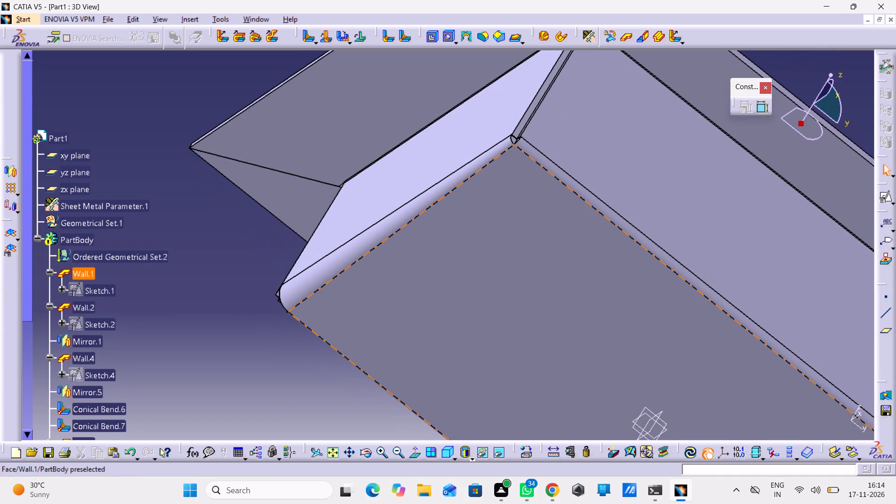
{"action": "double_click", "coordinate": [316, 278]}
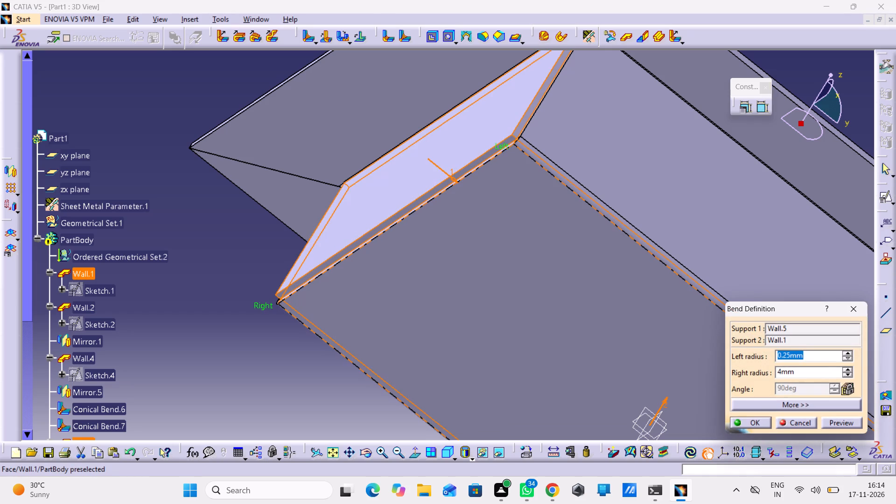
{"action": "double_click", "coordinate": [799, 371]}
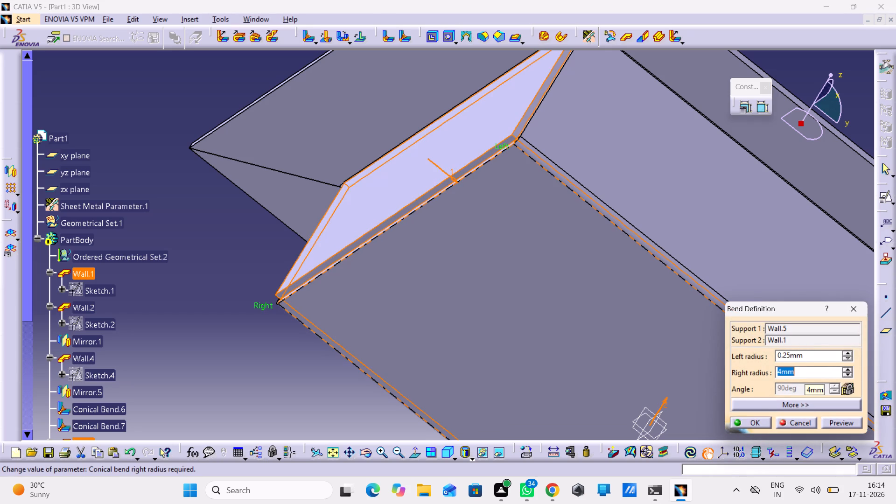
{"action": "type", "text": ".25"}
{"action": "left_click", "coordinate": [751, 417]}
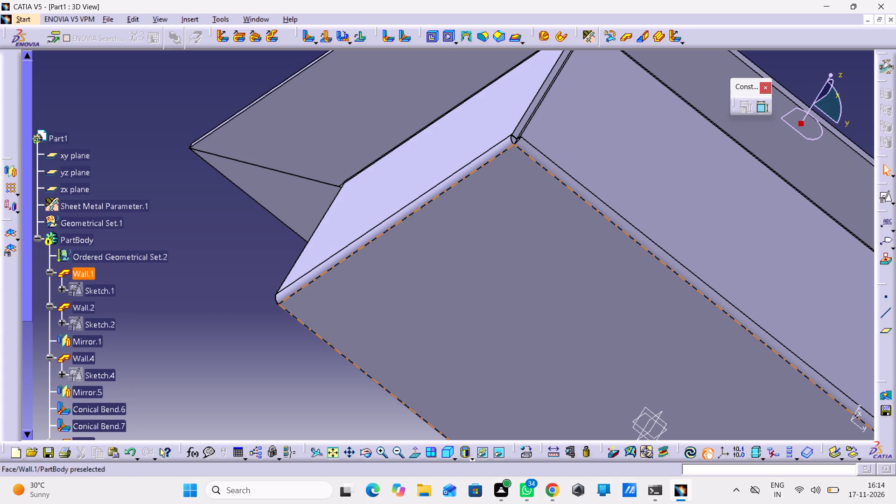
Unfold the part, inspect how the walls and flanges sit in the flat pattern, and fold it back.
{"action": "left_click", "coordinate": [443, 448]}
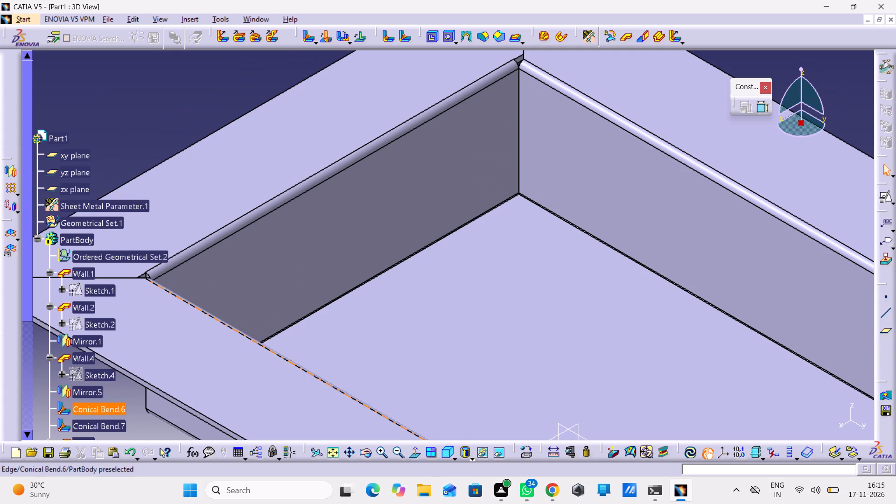
{"action": "left_click", "coordinate": [10, 230]}
{"action": "middle_click_drag", "start_coordinate": [278, 282], "coordinate": [360, 333]}
{"action": "right_click", "coordinate": [278, 282]}
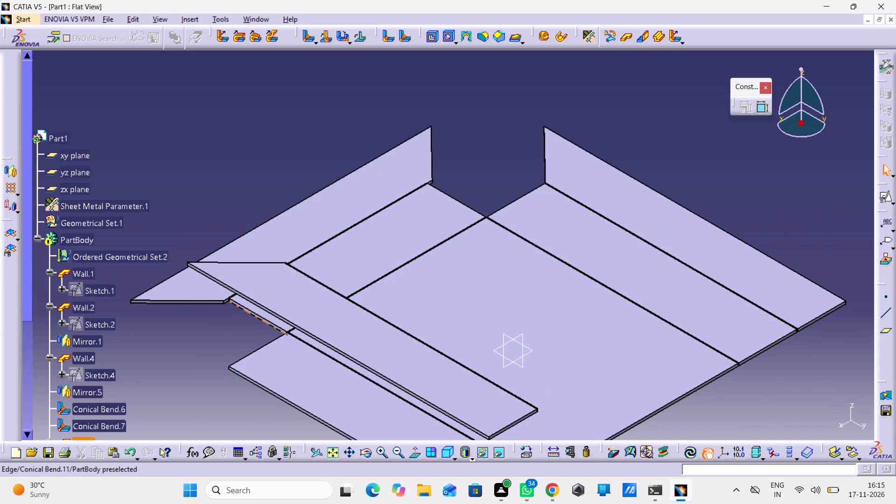
{"action": "middle_click_drag", "start_coordinate": [266, 254], "coordinate": [318, 219]}
{"action": "right_click_drag", "start_coordinate": [266, 254], "coordinate": [318, 219]}
{"action": "middle_click_drag", "start_coordinate": [298, 266], "coordinate": [315, 250]}
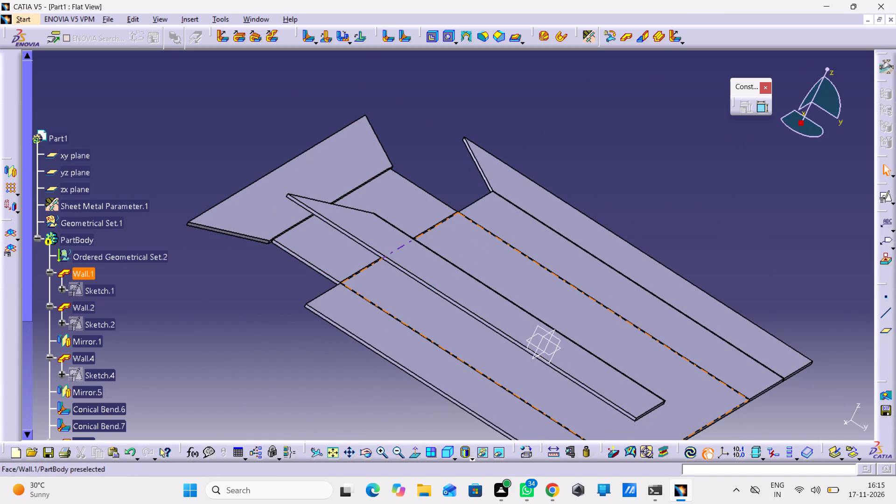
{"action": "middle_click_drag", "start_coordinate": [428, 307], "coordinate": [427, 281]}
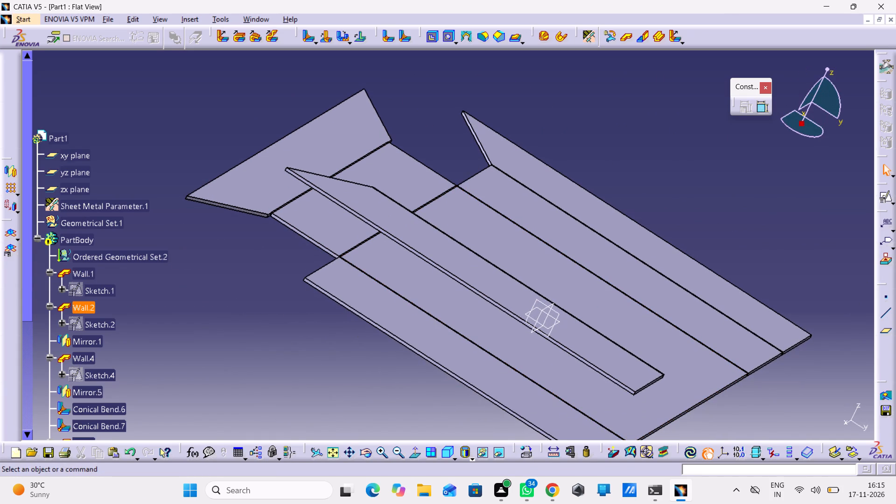
{"action": "left_click_drag", "start_coordinate": [9, 237], "coordinate": [29, 240]}
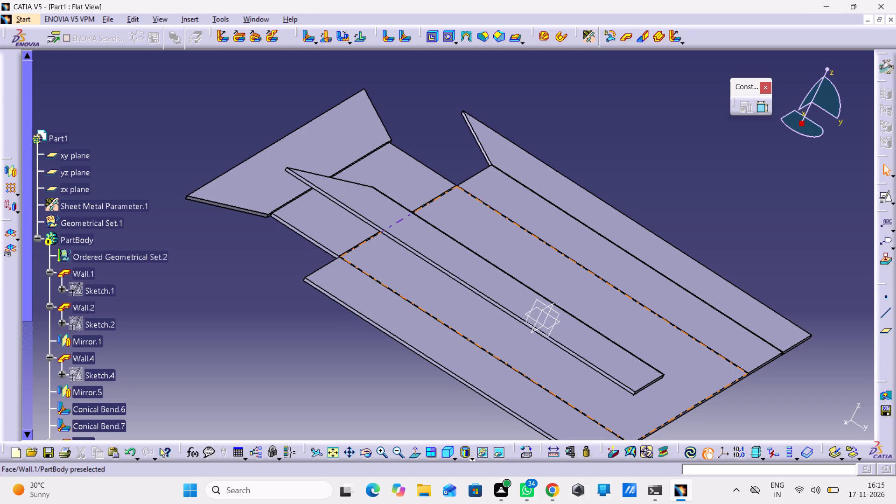
{"action": "left_click", "coordinate": [7, 232]}
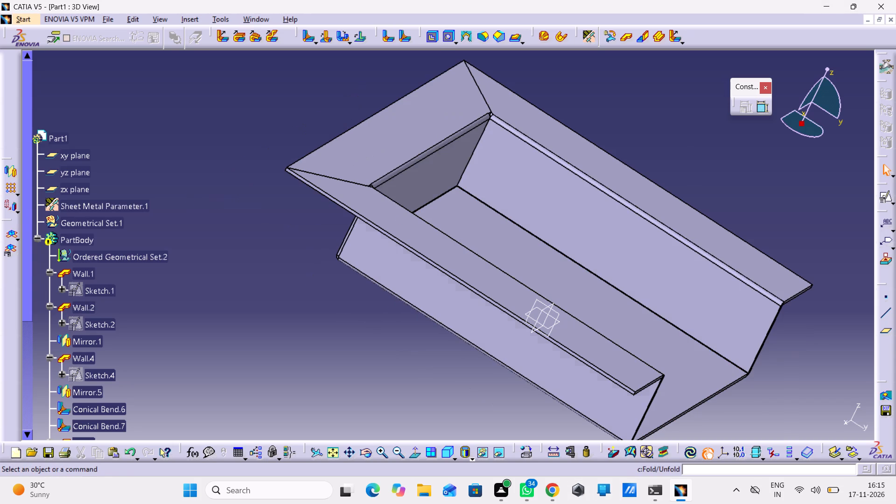
Examine the folded channel from several angles, including a close look at the bend between a side wall and its flange.
{"action": "middle_click_drag", "start_coordinate": [466, 306], "coordinate": [296, 288]}
{"action": "right_click_drag", "start_coordinate": [466, 306], "coordinate": [296, 288]}
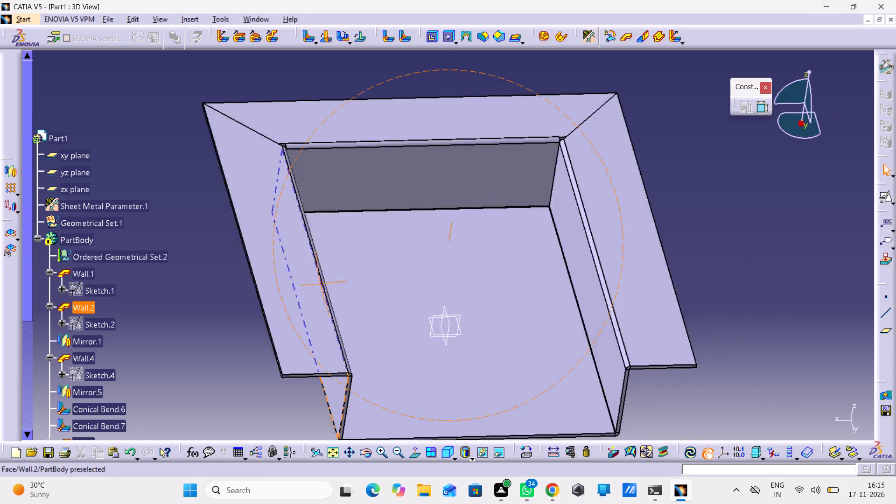
{"action": "right_click_drag", "start_coordinate": [296, 288], "coordinate": [295, 288]}
{"action": "middle_click_drag", "start_coordinate": [296, 288], "coordinate": [294, 287]}
{"action": "middle_click_drag", "start_coordinate": [290, 272], "coordinate": [283, 236]}
{"action": "right_click_drag", "start_coordinate": [290, 272], "coordinate": [283, 236]}
{"action": "middle_click_drag", "start_coordinate": [239, 279], "coordinate": [245, 268]}
{"action": "right_click_drag", "start_coordinate": [239, 279], "coordinate": [245, 268]}
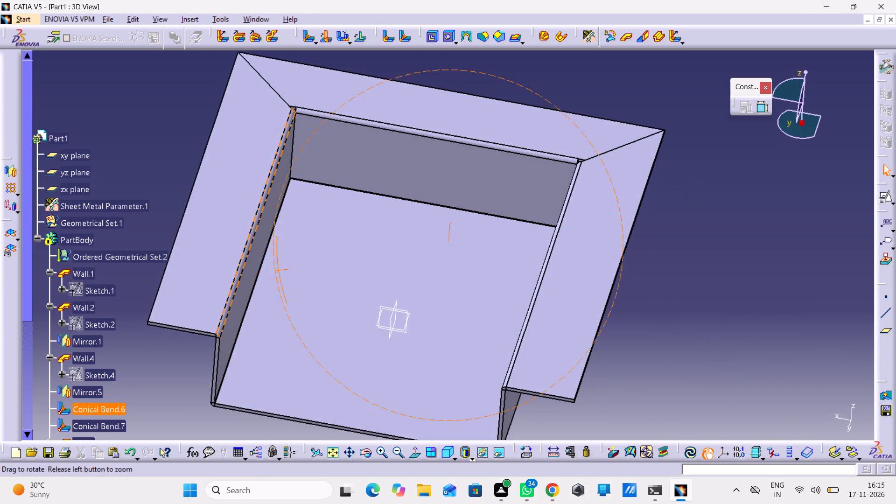
{"action": "right_click_drag", "start_coordinate": [245, 268], "coordinate": [291, 202]}
{"action": "middle_click_drag", "start_coordinate": [245, 268], "coordinate": [291, 202]}
{"action": "middle_click_drag", "start_coordinate": [235, 247], "coordinate": [286, 288]}
{"action": "middle_click_drag", "start_coordinate": [262, 271], "coordinate": [258, 196]}
{"action": "right_click", "coordinate": [262, 271]}
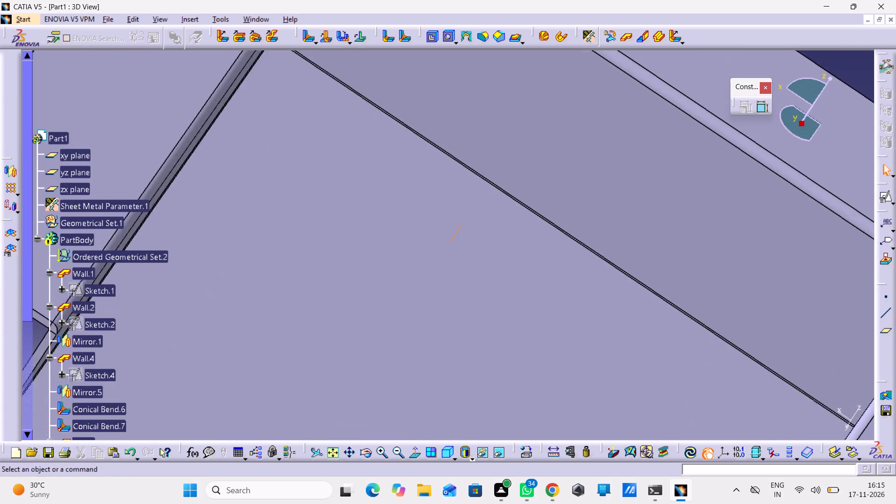
{"action": "middle_click_drag", "start_coordinate": [186, 281], "coordinate": [338, 280]}
{"action": "middle_click_drag", "start_coordinate": [198, 310], "coordinate": [207, 262]}
{"action": "right_click", "coordinate": [198, 310]}
{"action": "middle_click_drag", "start_coordinate": [161, 298], "coordinate": [332, 258]}
{"action": "middle_click_drag", "start_coordinate": [167, 297], "coordinate": [193, 248]}
{"action": "right_click_drag", "start_coordinate": [170, 290], "coordinate": [193, 248]}
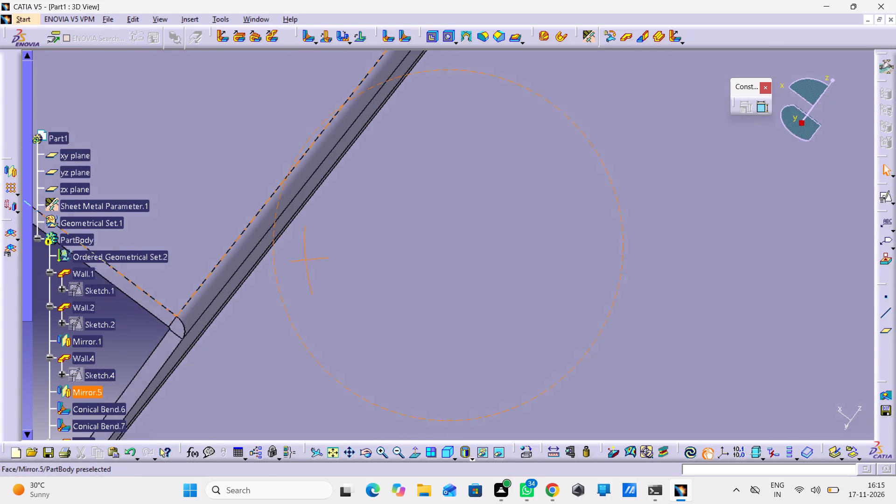
{"action": "right_click_drag", "start_coordinate": [193, 248], "coordinate": [214, 227]}
{"action": "middle_click_drag", "start_coordinate": [193, 248], "coordinate": [214, 227]}
{"action": "middle_click_drag", "start_coordinate": [206, 231], "coordinate": [493, 311]}
{"action": "right_click_drag", "start_coordinate": [229, 240], "coordinate": [493, 311]}
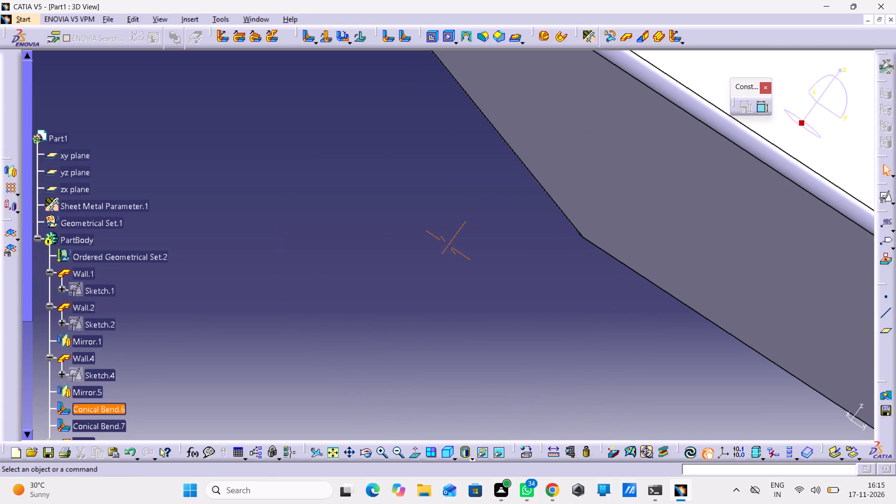
Unfold the part again and check how the side flanges and end wall lie in the flat pattern.
{"action": "left_click", "coordinate": [5, 233]}
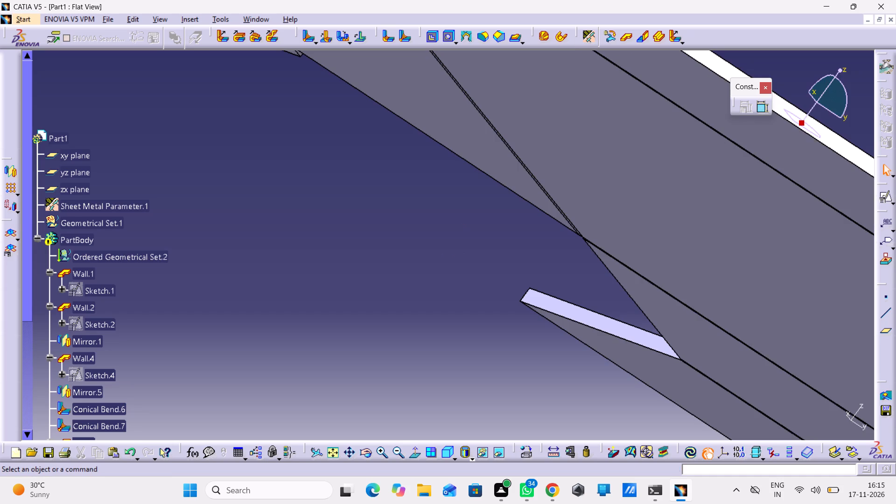
{"action": "middle_click_drag", "start_coordinate": [374, 218], "coordinate": [460, 358]}
{"action": "right_click", "coordinate": [374, 217]}
{"action": "middle_click_drag", "start_coordinate": [484, 251], "coordinate": [436, 270]}
{"action": "right_click_drag", "start_coordinate": [484, 251], "coordinate": [436, 270]}
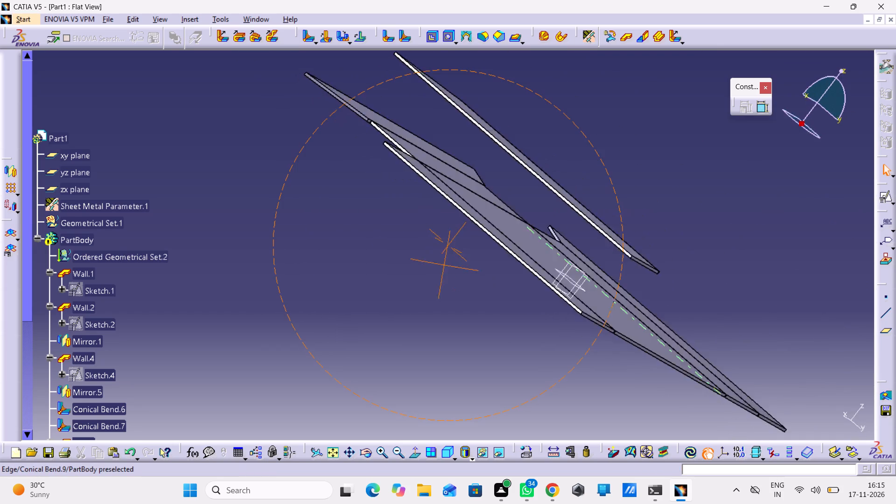
{"action": "right_click_drag", "start_coordinate": [436, 270], "coordinate": [357, 314]}
{"action": "middle_click_drag", "start_coordinate": [436, 270], "coordinate": [357, 314]}
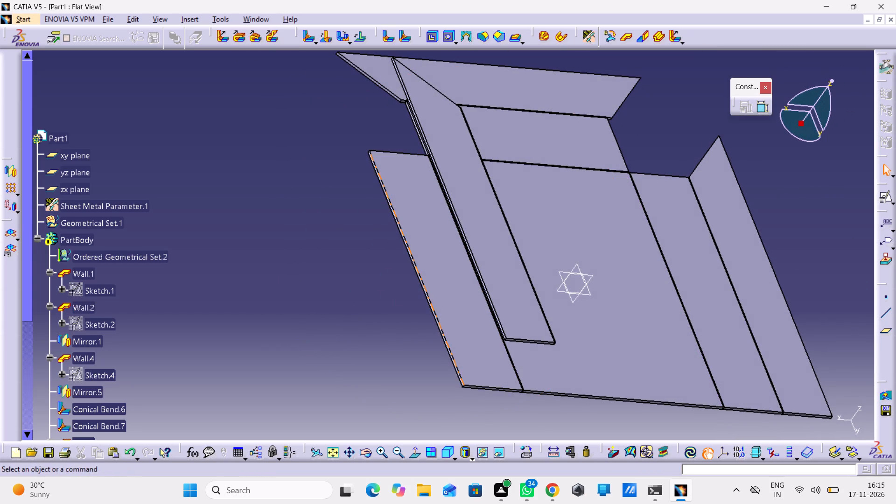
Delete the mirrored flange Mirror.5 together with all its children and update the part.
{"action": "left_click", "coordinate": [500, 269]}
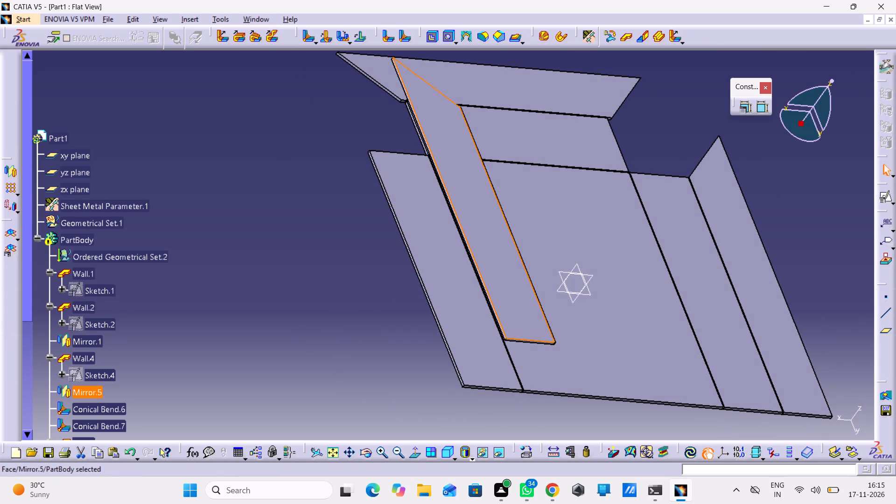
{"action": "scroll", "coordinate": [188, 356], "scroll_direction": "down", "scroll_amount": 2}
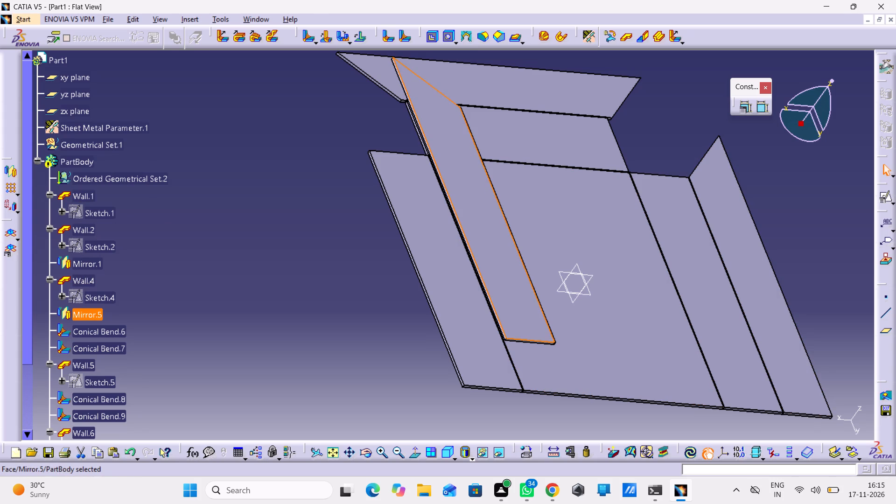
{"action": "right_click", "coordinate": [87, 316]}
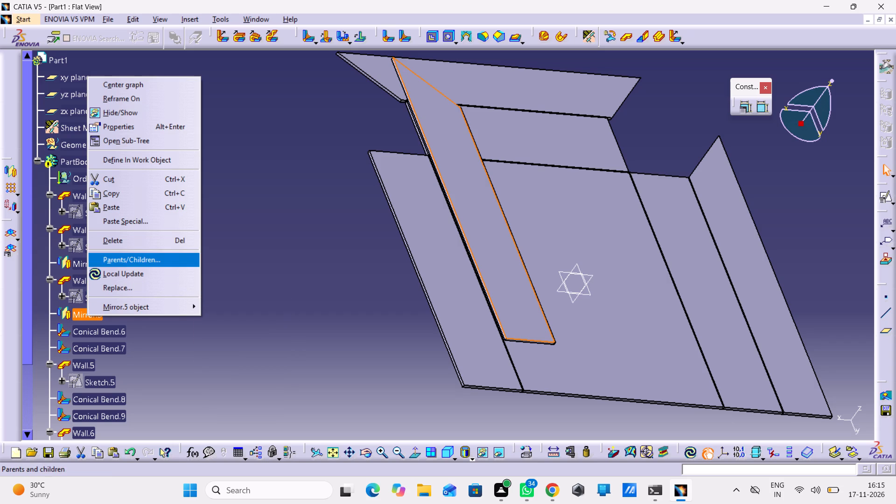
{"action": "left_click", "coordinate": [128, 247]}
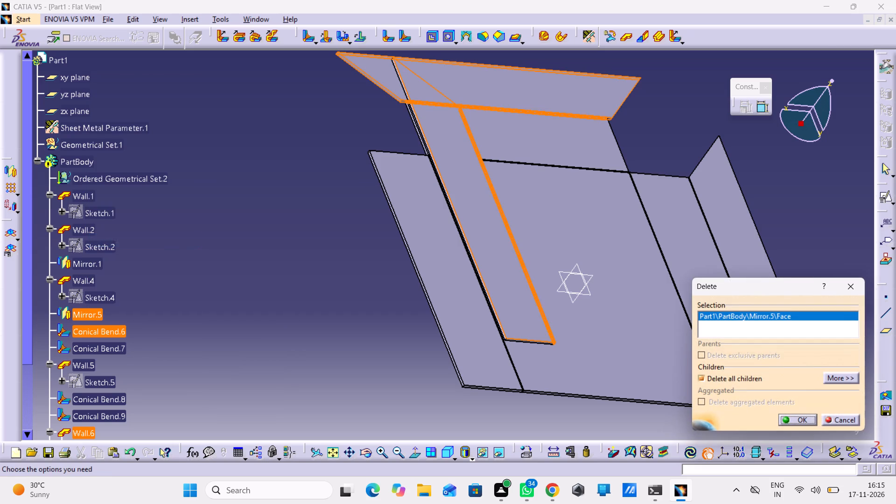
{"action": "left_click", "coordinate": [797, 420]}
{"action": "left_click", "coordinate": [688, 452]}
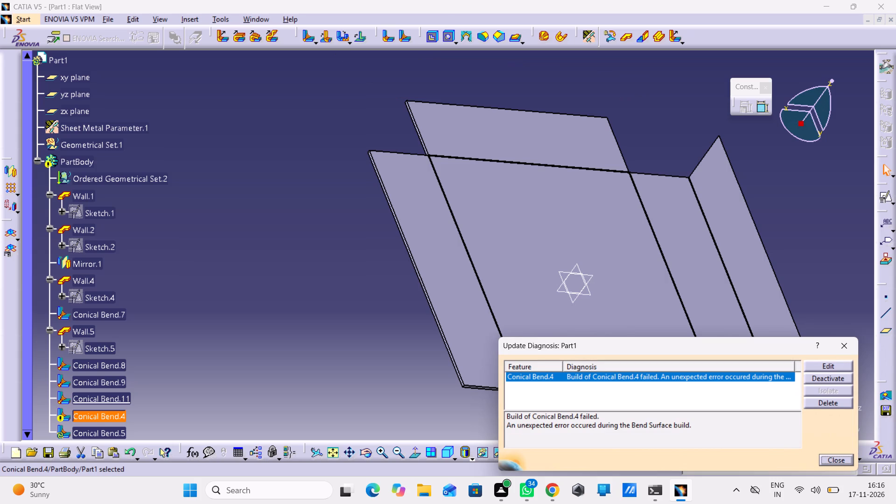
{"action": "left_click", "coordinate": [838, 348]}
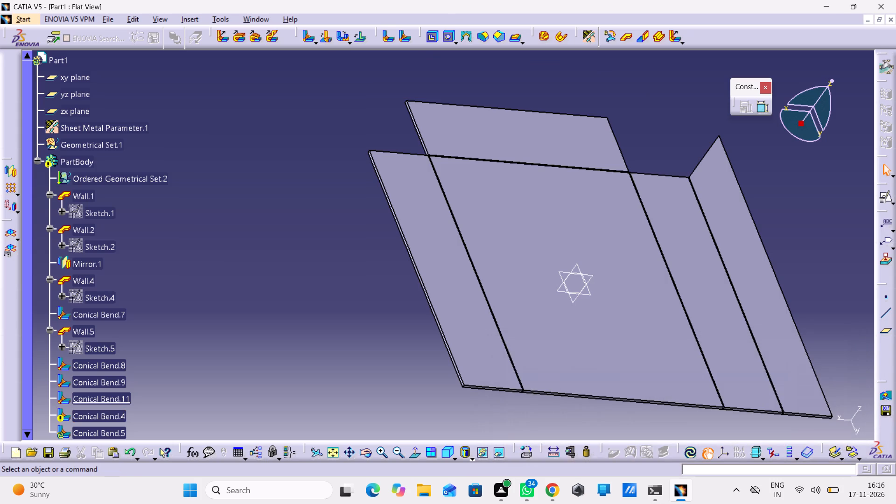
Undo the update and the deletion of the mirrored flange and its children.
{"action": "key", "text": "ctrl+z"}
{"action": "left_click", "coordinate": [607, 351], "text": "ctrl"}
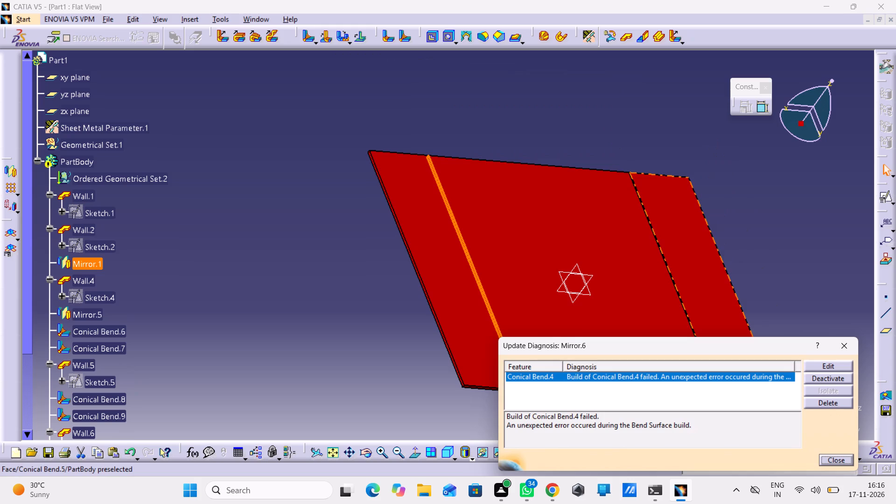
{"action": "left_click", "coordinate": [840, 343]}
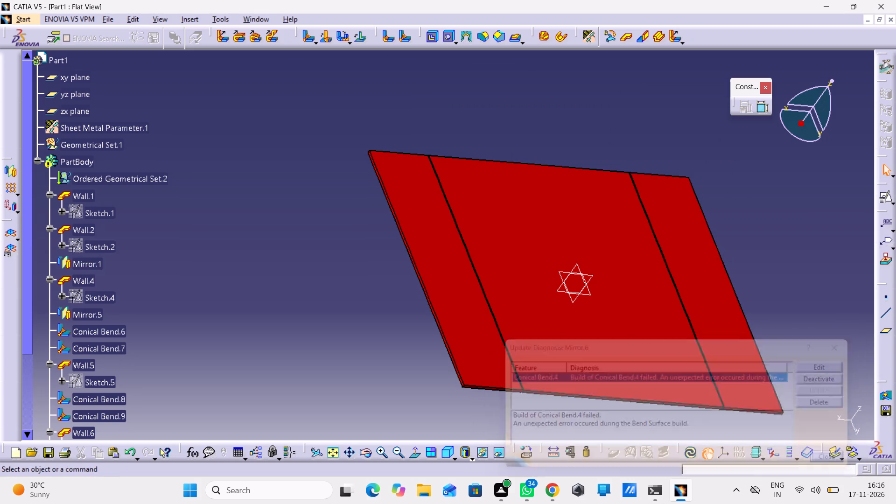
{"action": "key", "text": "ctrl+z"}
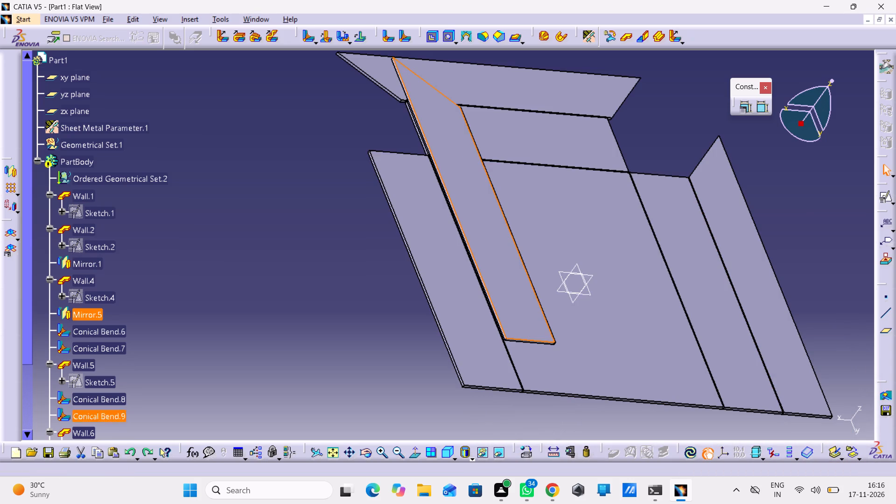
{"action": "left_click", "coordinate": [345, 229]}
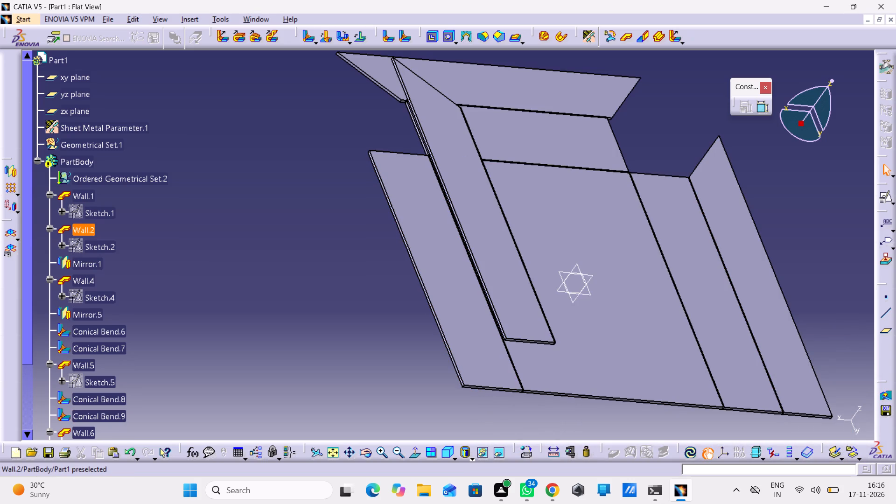
Fold the part back into its 3D shape and view the walls and flanges around the base.
{"action": "left_click", "coordinate": [8, 230]}
{"action": "middle_click_drag", "start_coordinate": [383, 223], "coordinate": [274, 249]}
{"action": "right_click_drag", "start_coordinate": [383, 223], "coordinate": [274, 249]}
{"action": "middle_click_drag", "start_coordinate": [373, 192], "coordinate": [371, 143]}
{"action": "right_click", "coordinate": [373, 192]}
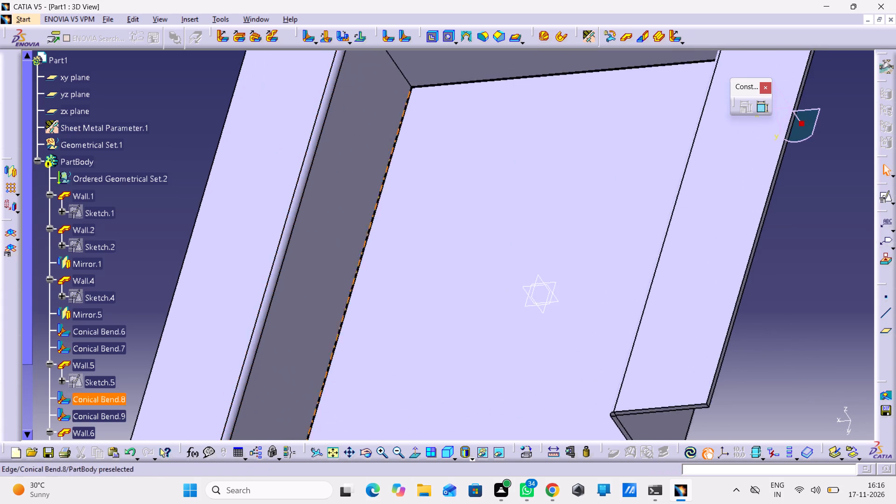
{"action": "middle_click_drag", "start_coordinate": [403, 164], "coordinate": [392, 230]}
{"action": "middle_click_drag", "start_coordinate": [520, 201], "coordinate": [572, 214]}
{"action": "right_click_drag", "start_coordinate": [520, 201], "coordinate": [572, 214]}
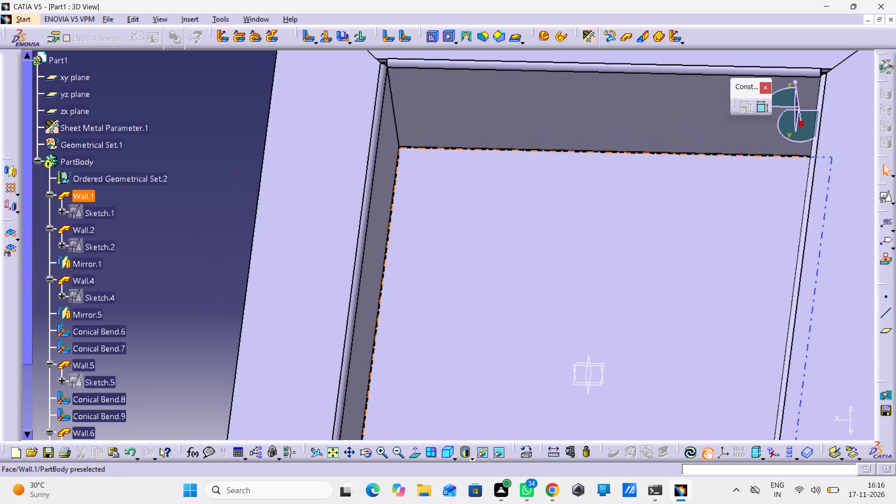
{"action": "middle_click_drag", "start_coordinate": [680, 224], "coordinate": [566, 66]}
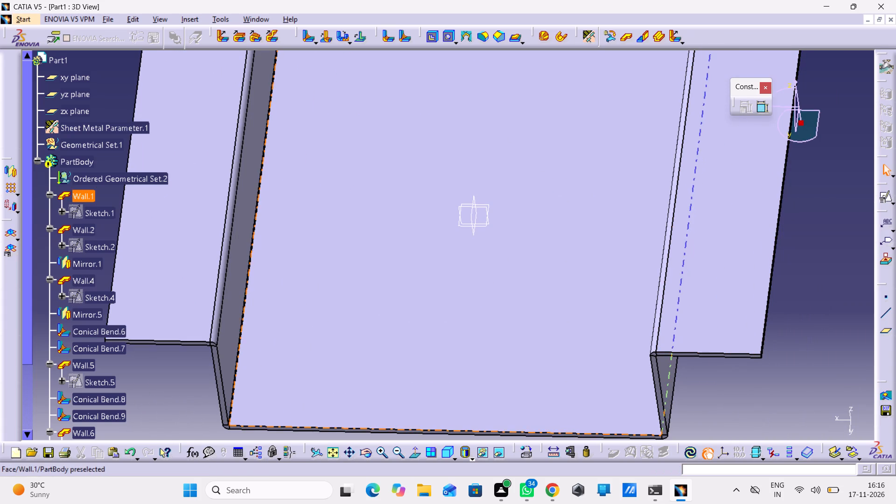
{"action": "scroll", "coordinate": [84, 391], "scroll_direction": "down", "scroll_amount": 3}
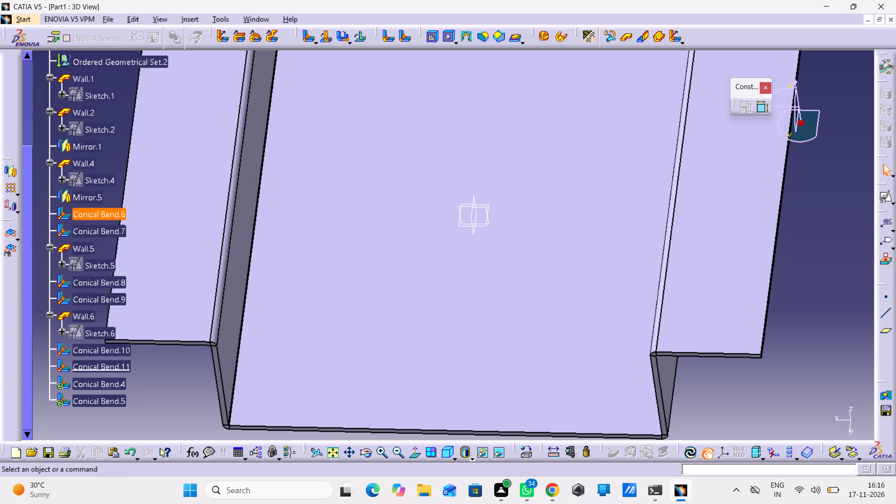
Open the definition of Conical Bend.6 between the mirrored flange and the side wall to check its supports and radii.
{"action": "double_click", "coordinate": [94, 217]}
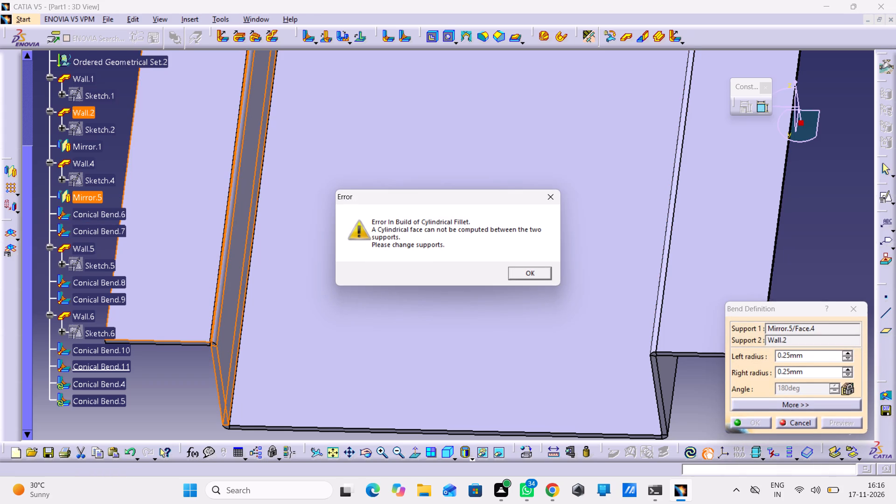
{"action": "left_click", "coordinate": [524, 279]}
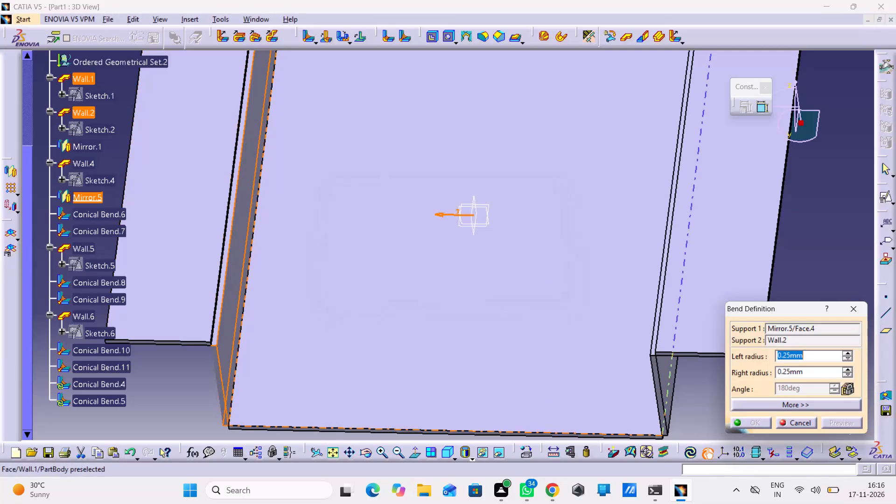
{"action": "left_click", "coordinate": [851, 311]}
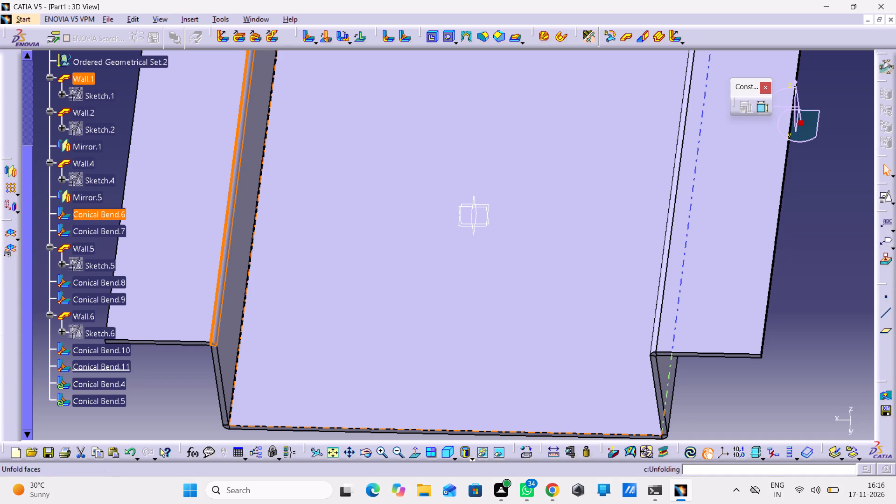
Examine the folded channel from several angles, including the underside corner where the end wall, side wall and base meet.
{"action": "left_click", "coordinate": [451, 449]}
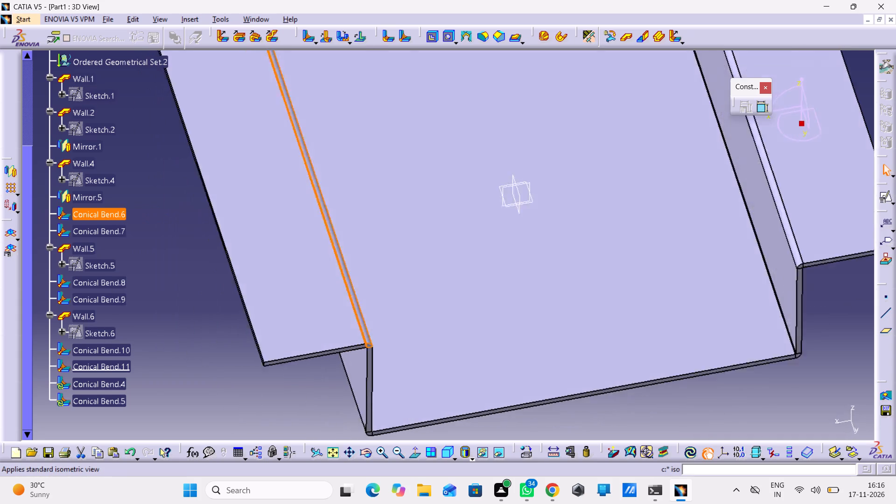
{"action": "left_click", "coordinate": [336, 287]}
{"action": "middle_click_drag", "start_coordinate": [330, 281], "coordinate": [466, 312]}
{"action": "right_click_drag", "start_coordinate": [330, 281], "coordinate": [466, 312]}
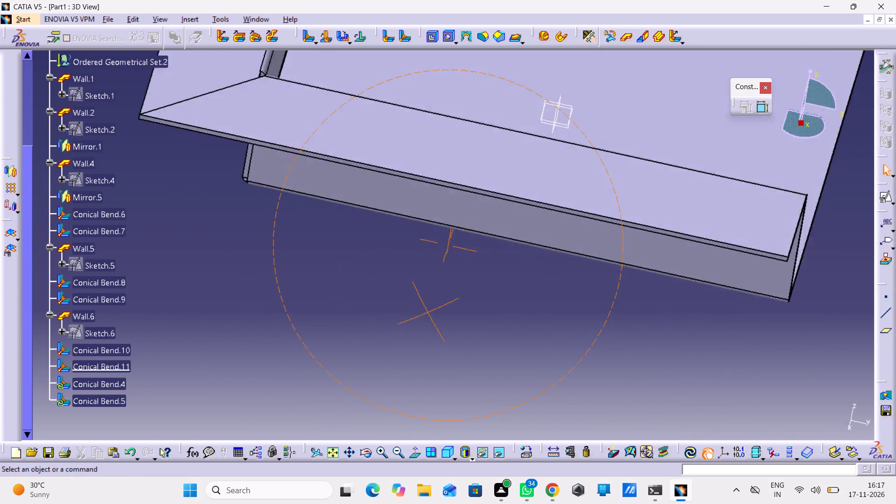
{"action": "middle_click_drag", "start_coordinate": [466, 312], "coordinate": [523, 304]}
{"action": "right_click_drag", "start_coordinate": [466, 312], "coordinate": [523, 304]}
{"action": "middle_click_drag", "start_coordinate": [428, 269], "coordinate": [433, 234]}
{"action": "right_click", "coordinate": [428, 269]}
{"action": "middle_click_drag", "start_coordinate": [374, 243], "coordinate": [449, 207]}
{"action": "right_click_drag", "start_coordinate": [374, 243], "coordinate": [449, 207]}
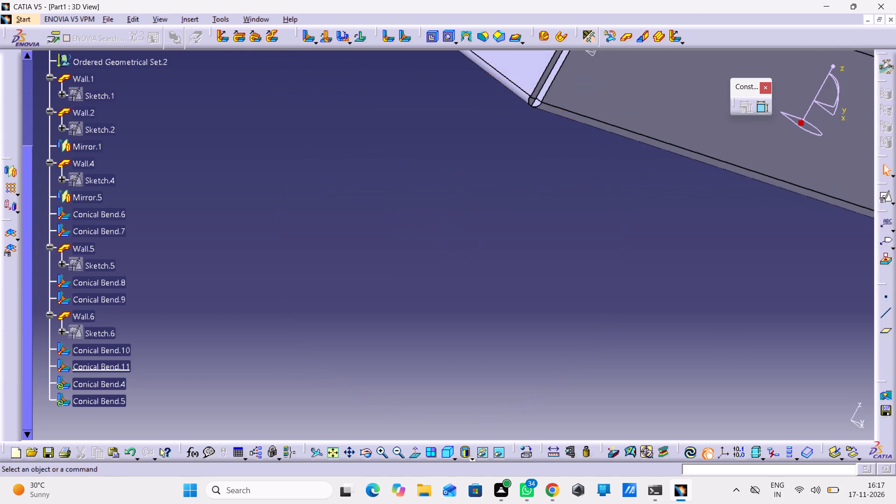
{"action": "middle_click_drag", "start_coordinate": [442, 203], "coordinate": [380, 337]}
{"action": "middle_click_drag", "start_coordinate": [383, 265], "coordinate": [444, 327]}
{"action": "right_click", "coordinate": [383, 265]}
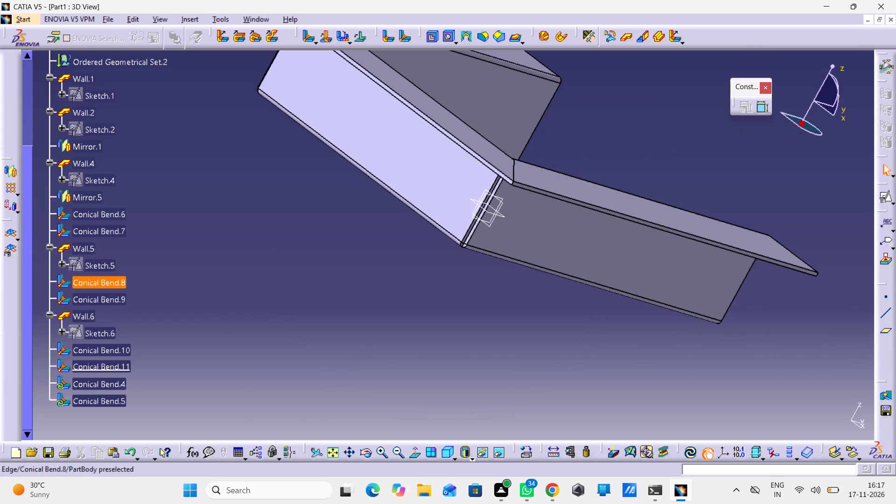
{"action": "middle_click_drag", "start_coordinate": [397, 237], "coordinate": [379, 310]}
{"action": "middle_click_drag", "start_coordinate": [337, 283], "coordinate": [558, 306]}
{"action": "right_click_drag", "start_coordinate": [357, 292], "coordinate": [558, 306]}
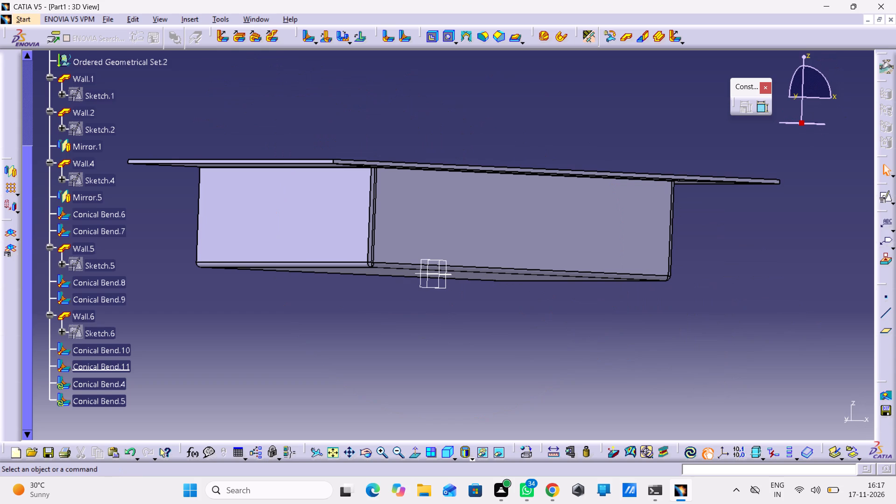
{"action": "middle_click_drag", "start_coordinate": [390, 314], "coordinate": [371, 250]}
{"action": "right_click", "coordinate": [390, 314]}
{"action": "middle_click_drag", "start_coordinate": [314, 321], "coordinate": [348, 272]}
{"action": "right_click_drag", "start_coordinate": [314, 321], "coordinate": [348, 272]}
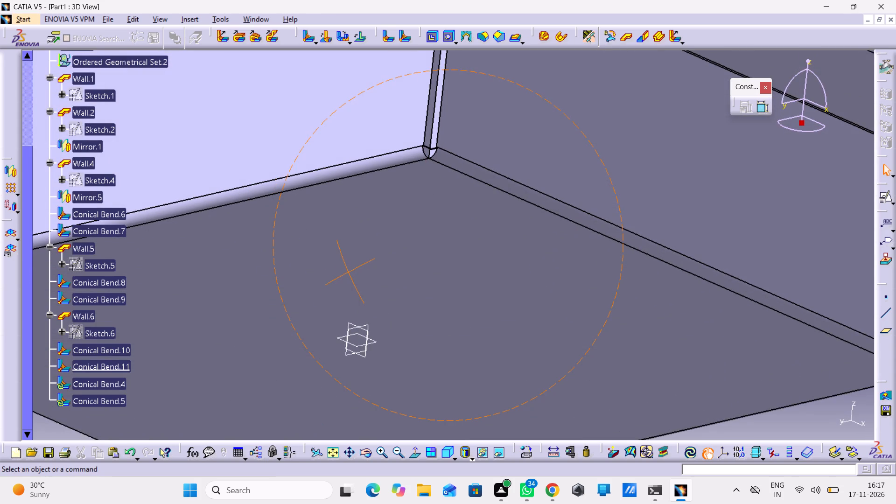
{"action": "middle_click_drag", "start_coordinate": [463, 218], "coordinate": [464, 252]}
{"action": "right_click", "coordinate": [463, 218]}
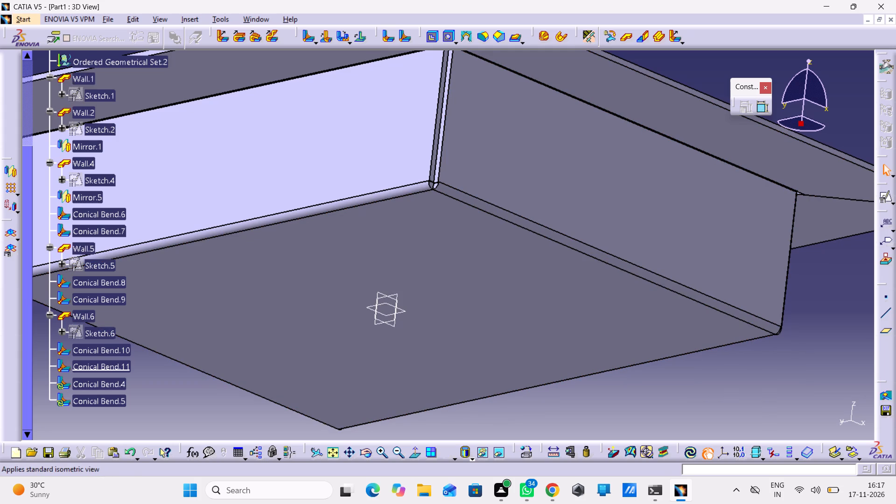
{"action": "left_click", "coordinate": [444, 445]}
{"action": "middle_click_drag", "start_coordinate": [509, 341], "coordinate": [512, 344]}
{"action": "right_click", "coordinate": [509, 341]}
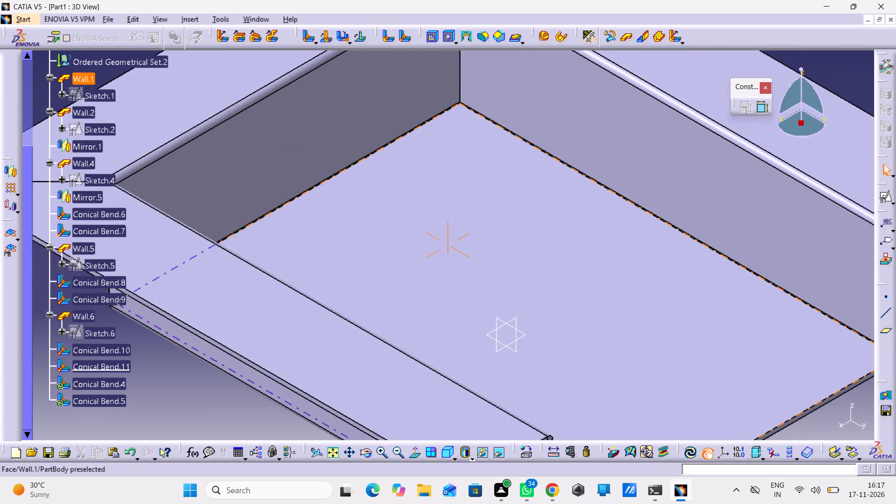
{"action": "middle_click_drag", "start_coordinate": [512, 344], "coordinate": [547, 382]}
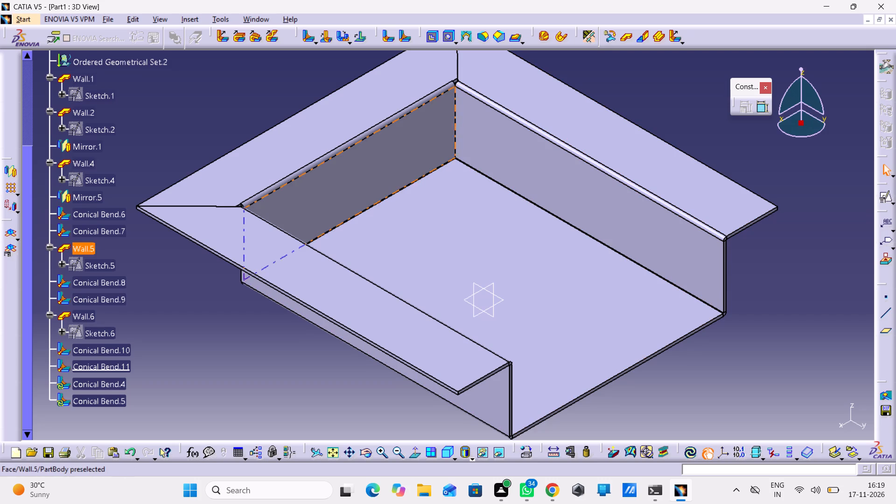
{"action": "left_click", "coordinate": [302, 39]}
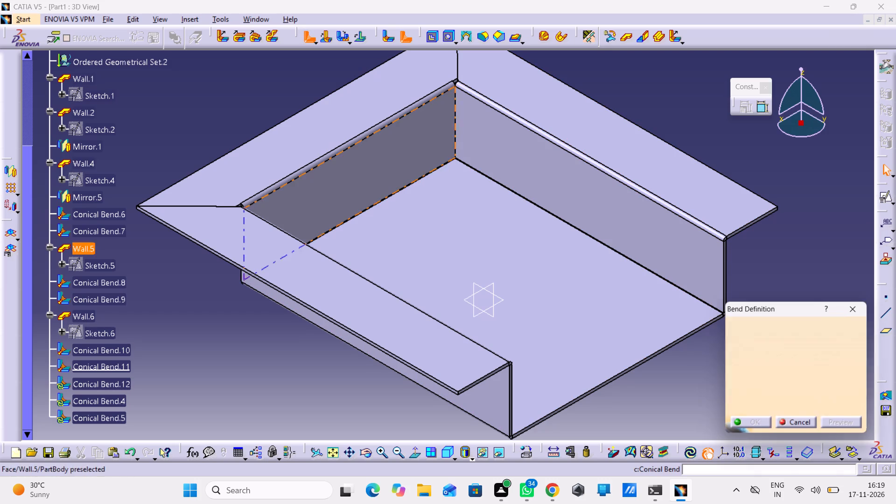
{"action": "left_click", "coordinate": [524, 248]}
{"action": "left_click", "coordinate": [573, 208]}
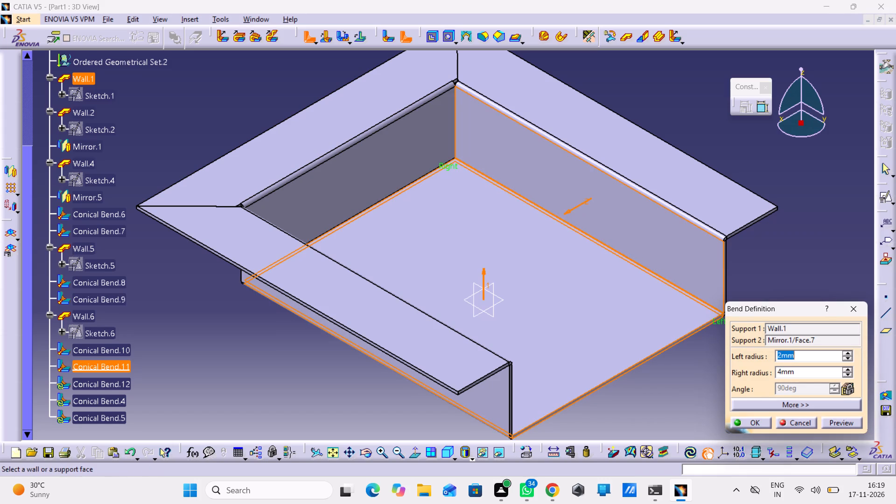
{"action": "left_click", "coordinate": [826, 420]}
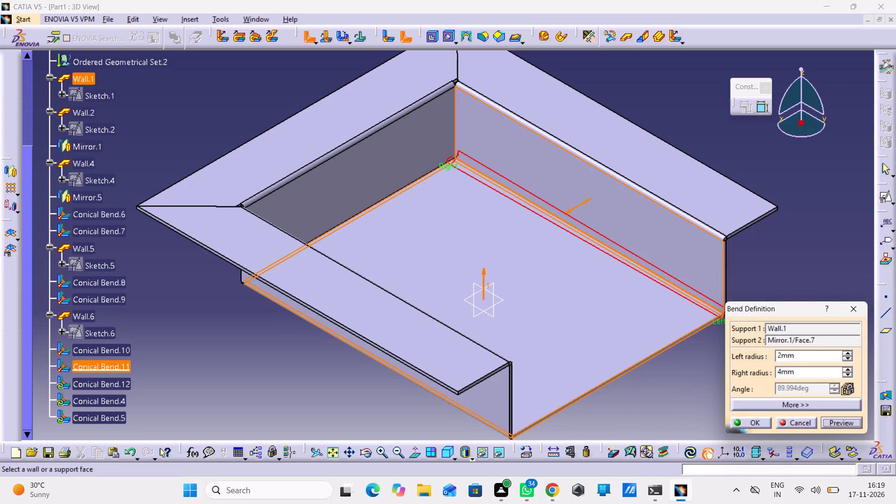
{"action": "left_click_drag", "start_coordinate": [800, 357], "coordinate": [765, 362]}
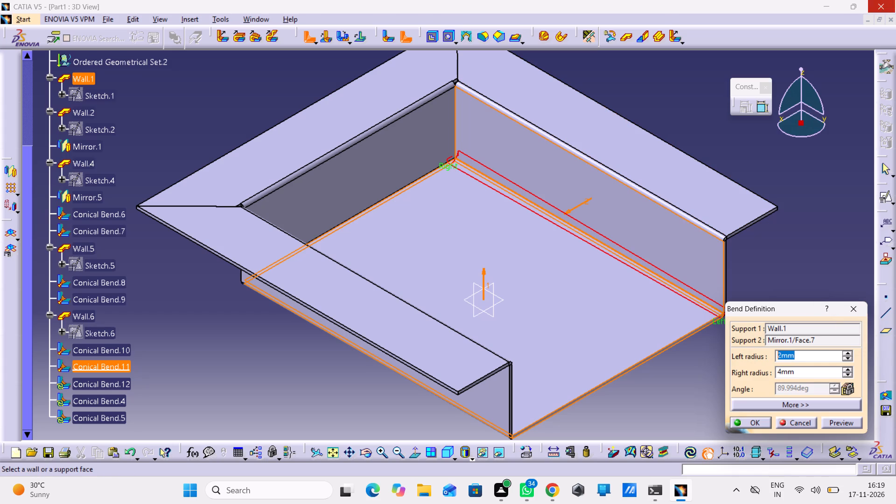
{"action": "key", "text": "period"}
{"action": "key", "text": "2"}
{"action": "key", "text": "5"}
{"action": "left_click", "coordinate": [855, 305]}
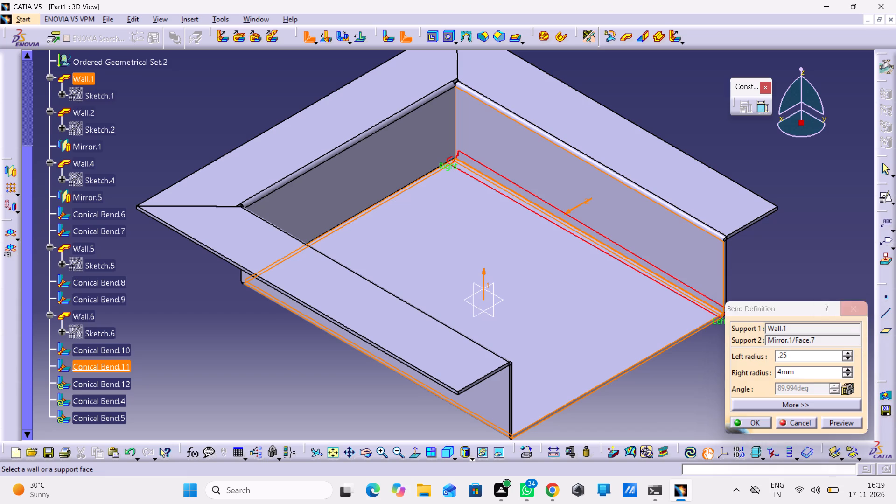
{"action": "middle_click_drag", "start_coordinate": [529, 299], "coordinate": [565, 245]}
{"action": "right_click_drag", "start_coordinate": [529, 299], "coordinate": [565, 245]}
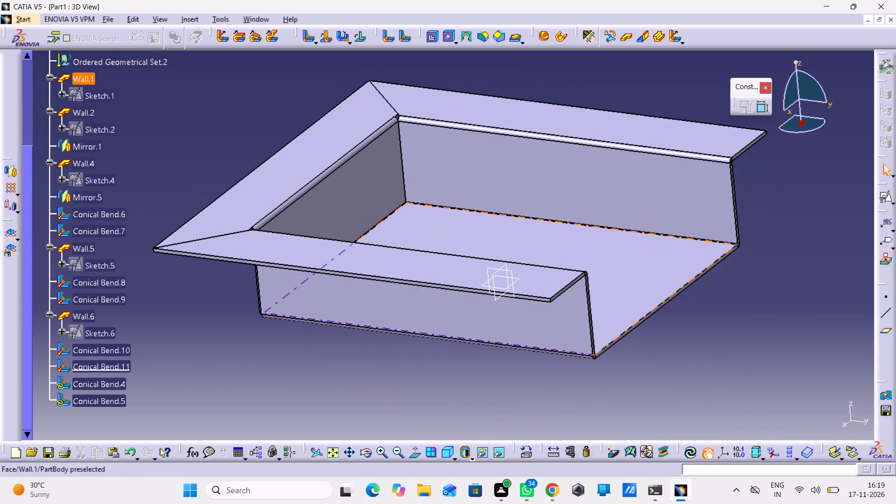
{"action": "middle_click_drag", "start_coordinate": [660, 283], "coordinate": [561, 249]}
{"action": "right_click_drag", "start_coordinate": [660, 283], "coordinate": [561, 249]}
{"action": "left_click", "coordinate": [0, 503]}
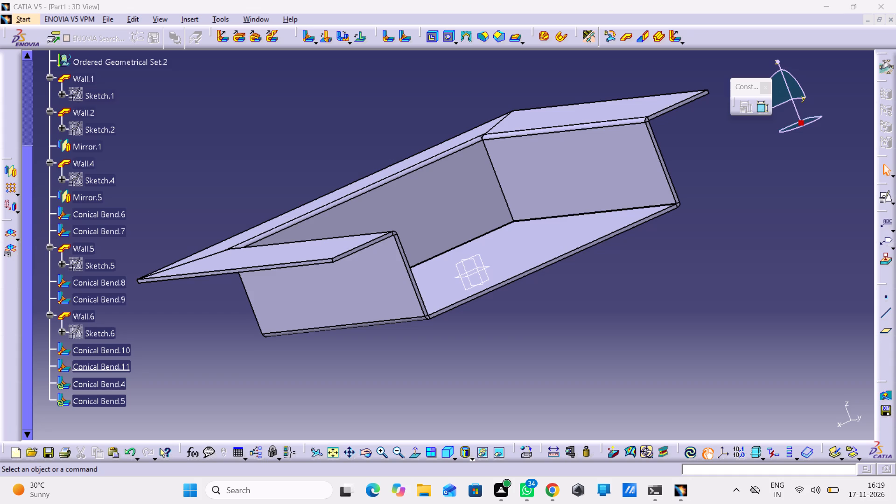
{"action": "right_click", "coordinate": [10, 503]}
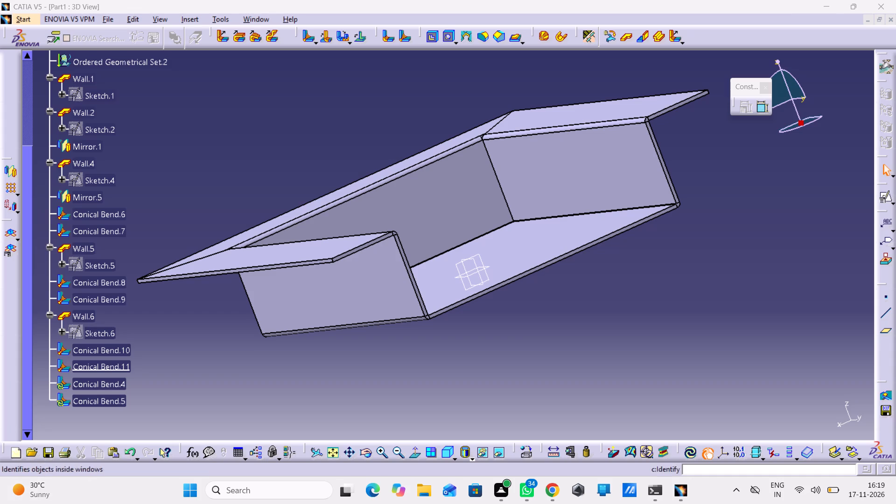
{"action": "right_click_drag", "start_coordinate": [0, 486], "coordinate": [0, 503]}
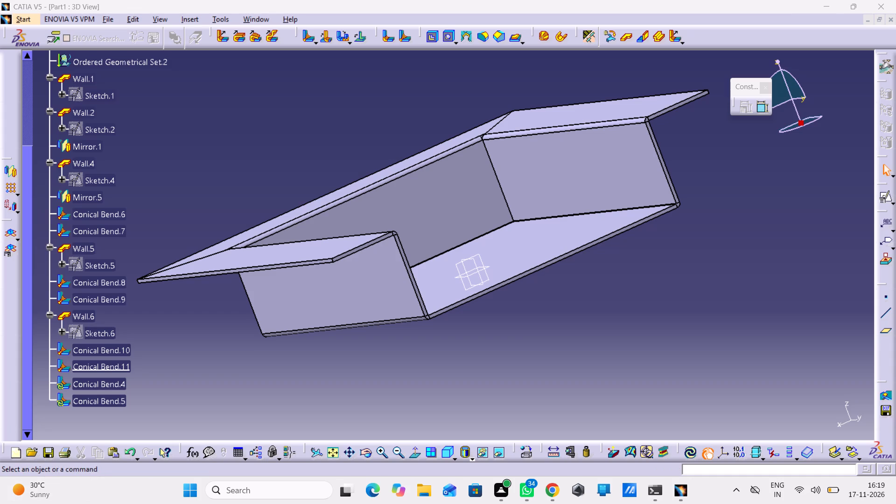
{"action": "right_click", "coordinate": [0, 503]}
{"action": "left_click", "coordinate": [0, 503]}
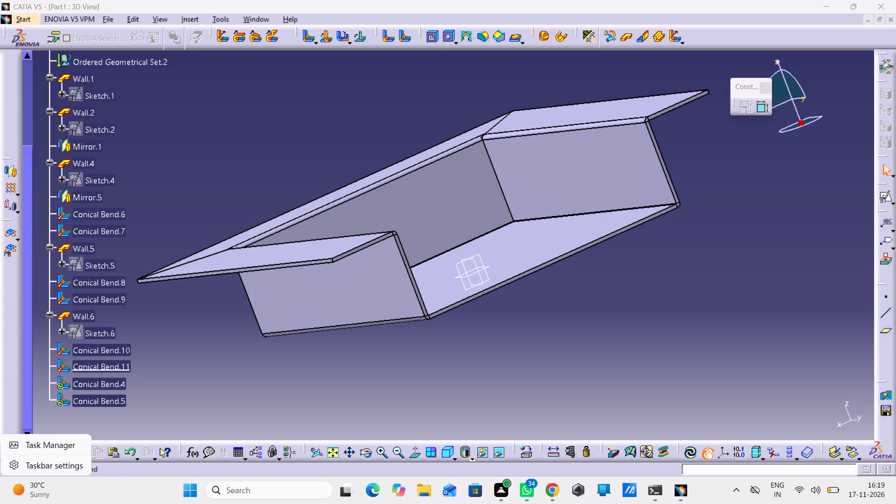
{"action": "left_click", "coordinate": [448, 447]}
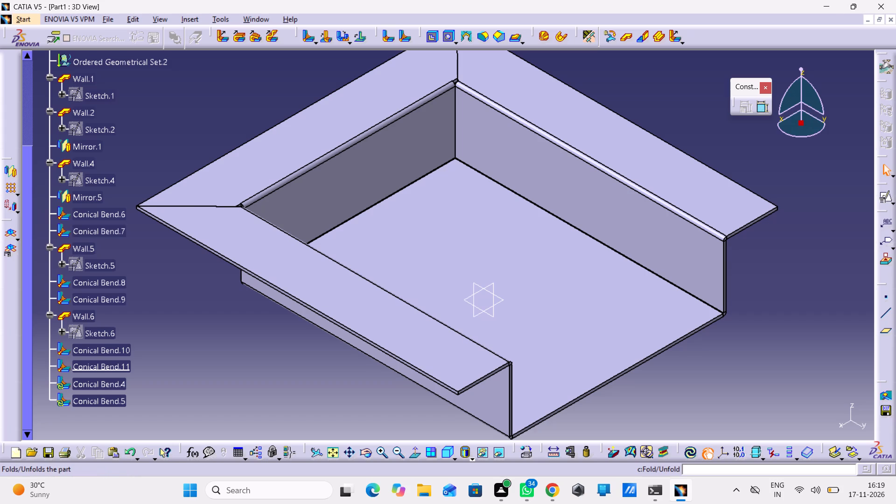
Unfold the part and examine from several angles how the mirrored flange lies in the flat pattern.
{"action": "left_click", "coordinate": [5, 233]}
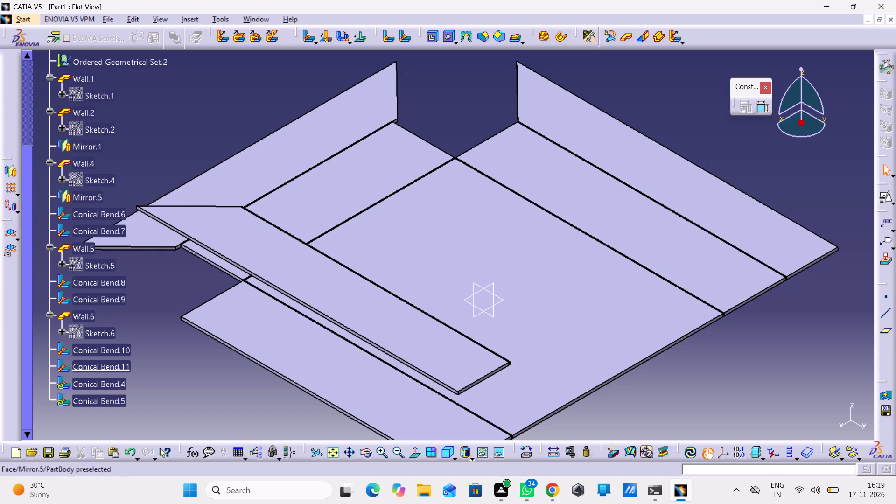
{"action": "middle_click_drag", "start_coordinate": [390, 361], "coordinate": [423, 270]}
{"action": "right_click_drag", "start_coordinate": [390, 361], "coordinate": [423, 270]}
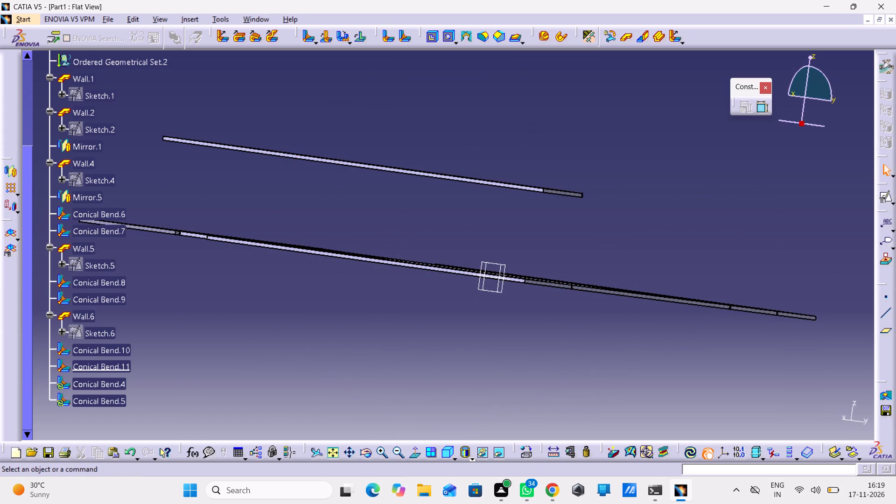
{"action": "middle_click_drag", "start_coordinate": [504, 220], "coordinate": [380, 260]}
{"action": "right_click_drag", "start_coordinate": [504, 220], "coordinate": [380, 260]}
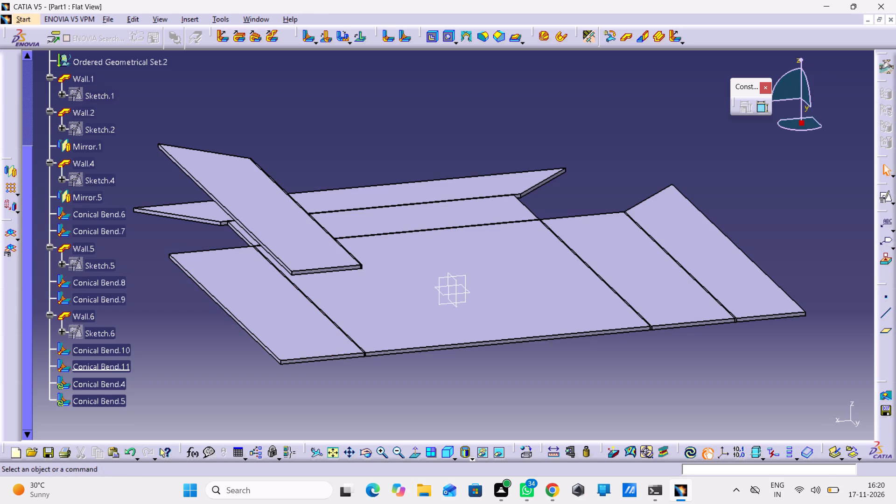
Delete the mirrored flange Mirror.5 together with all its children and update the part.
{"action": "right_click", "coordinate": [254, 195]}
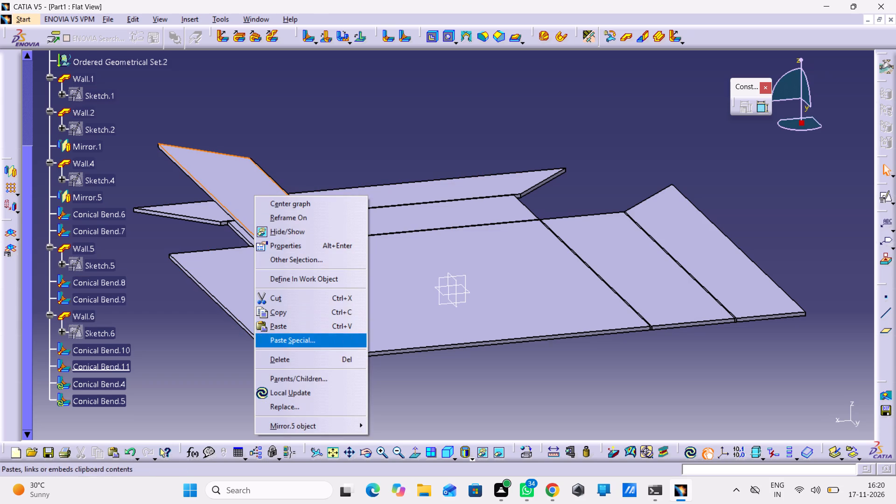
{"action": "left_click", "coordinate": [282, 359]}
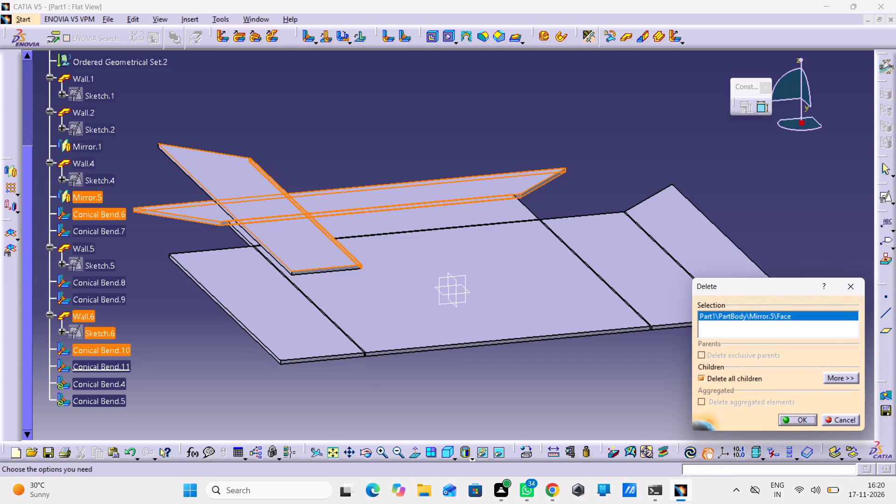
{"action": "left_click", "coordinate": [787, 421]}
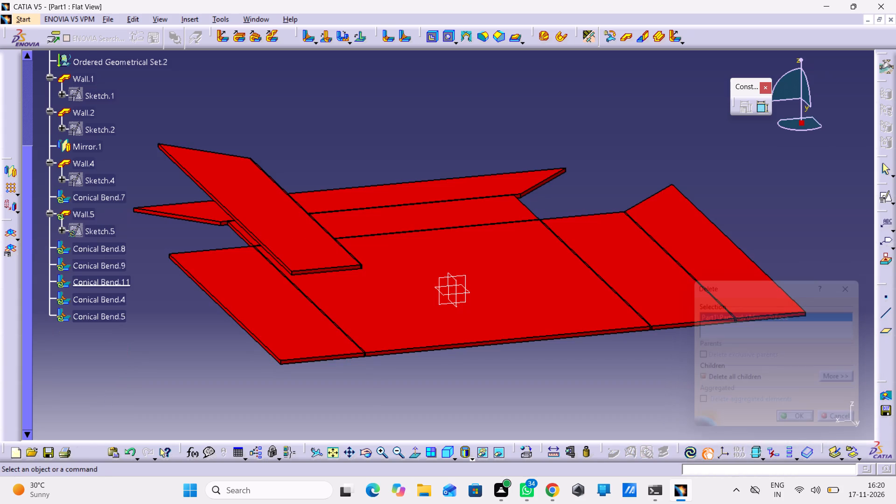
{"action": "left_click", "coordinate": [686, 455]}
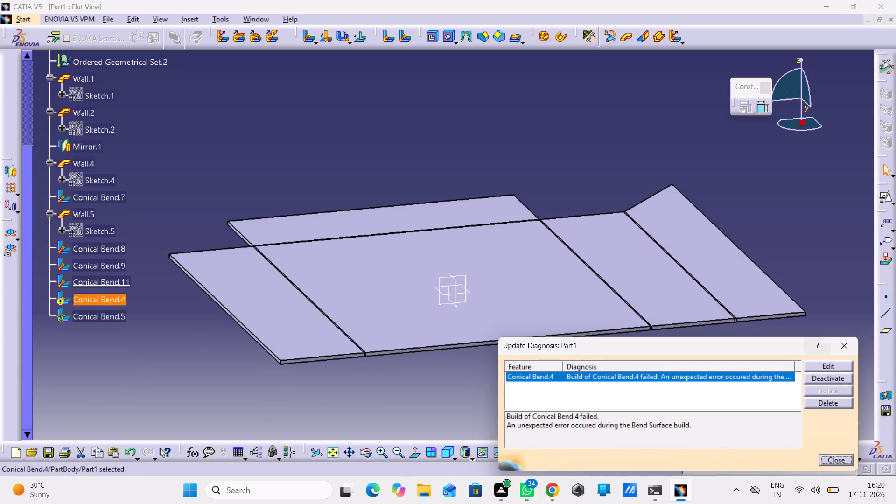
{"action": "left_click", "coordinate": [840, 341]}
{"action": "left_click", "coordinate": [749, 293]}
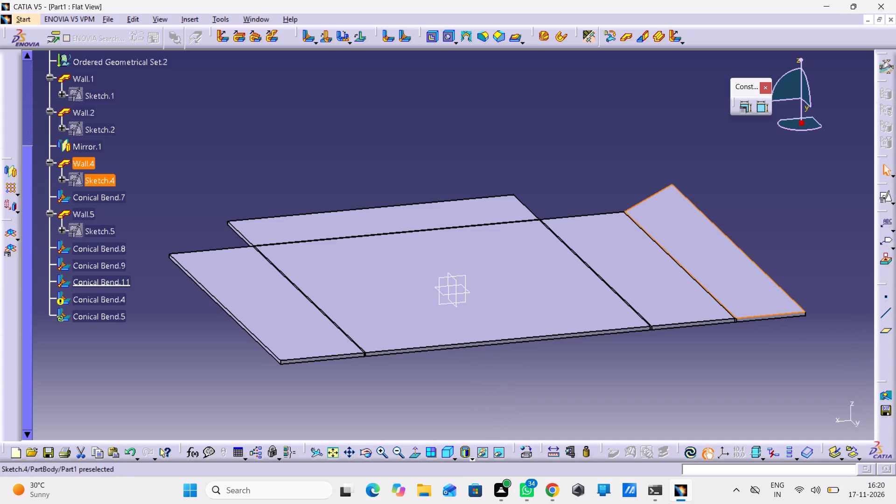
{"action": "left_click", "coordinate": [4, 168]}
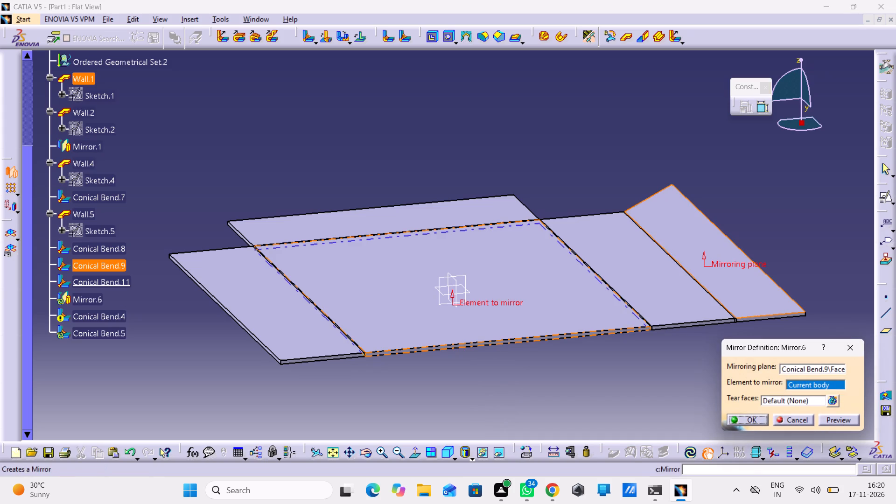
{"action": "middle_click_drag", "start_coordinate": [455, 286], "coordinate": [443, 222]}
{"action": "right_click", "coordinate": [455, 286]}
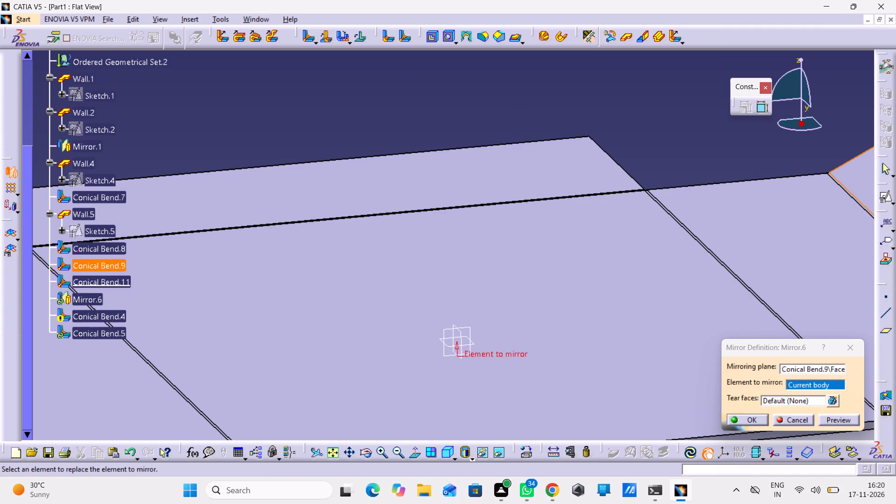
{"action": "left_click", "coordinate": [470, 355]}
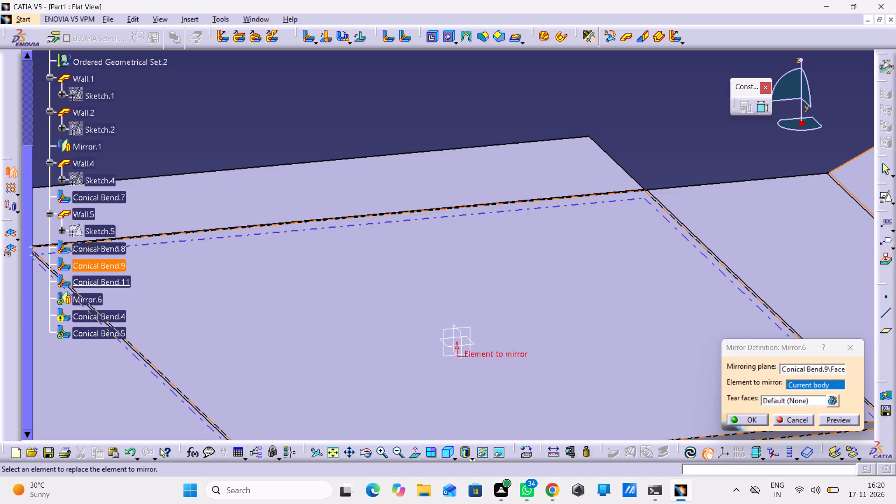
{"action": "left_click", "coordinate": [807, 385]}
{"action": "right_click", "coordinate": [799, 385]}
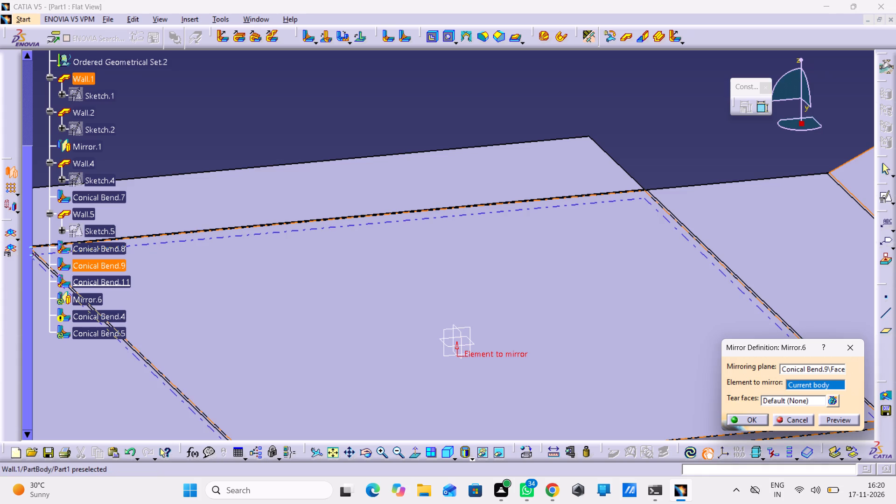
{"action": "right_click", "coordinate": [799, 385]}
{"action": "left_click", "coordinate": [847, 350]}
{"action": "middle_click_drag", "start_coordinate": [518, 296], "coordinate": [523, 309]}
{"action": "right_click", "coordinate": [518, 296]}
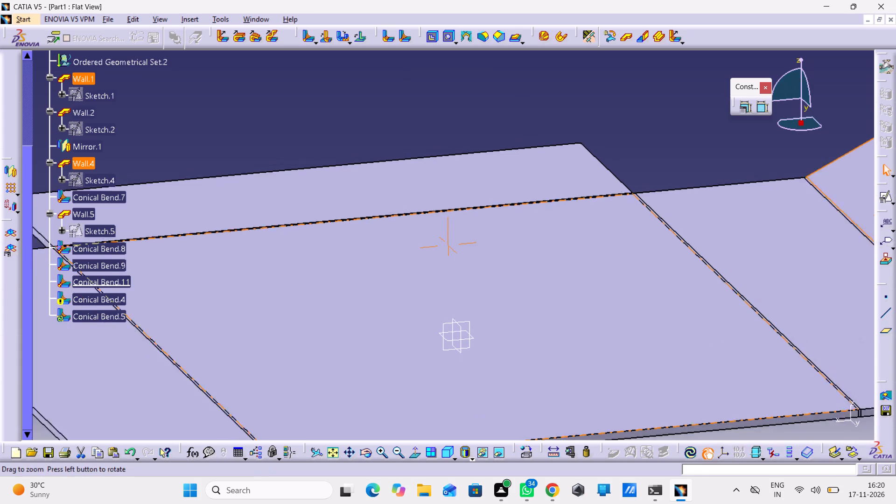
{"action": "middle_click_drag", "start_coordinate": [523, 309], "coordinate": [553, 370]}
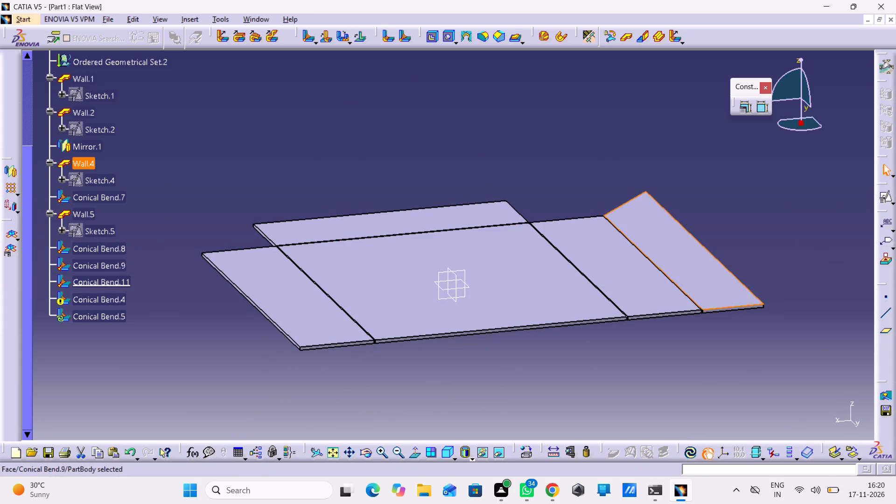
Fold the part back into its 3D shape and select the remaining side flange, Wall.4.
{"action": "left_click", "coordinate": [9, 231]}
{"action": "left_click", "coordinate": [581, 176]}
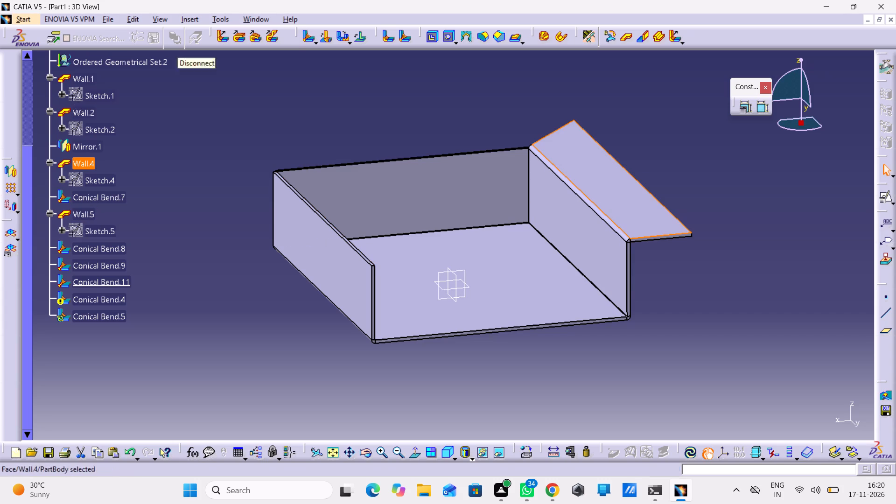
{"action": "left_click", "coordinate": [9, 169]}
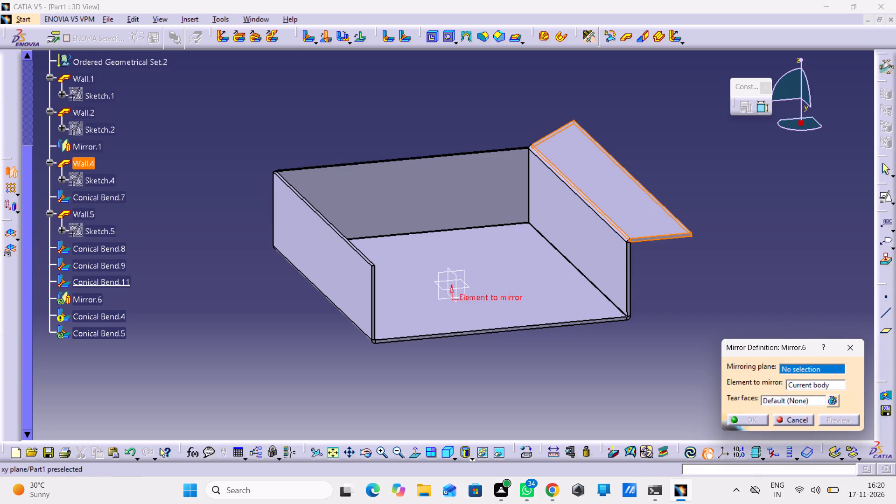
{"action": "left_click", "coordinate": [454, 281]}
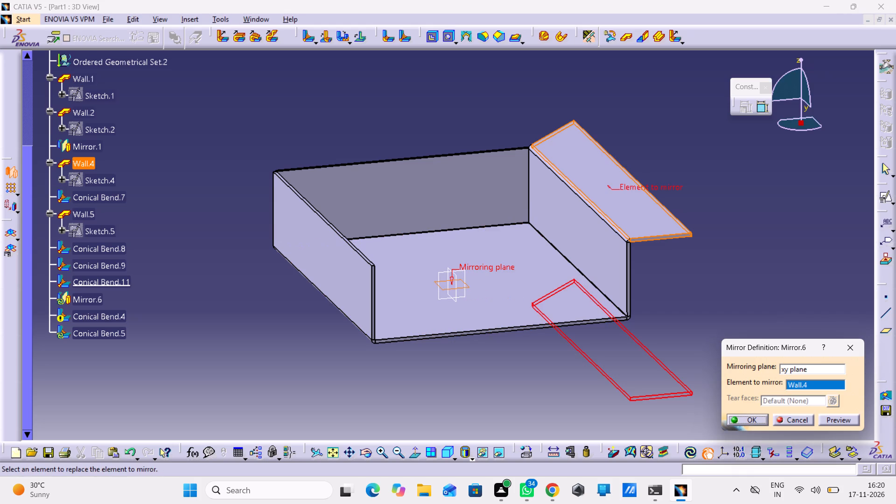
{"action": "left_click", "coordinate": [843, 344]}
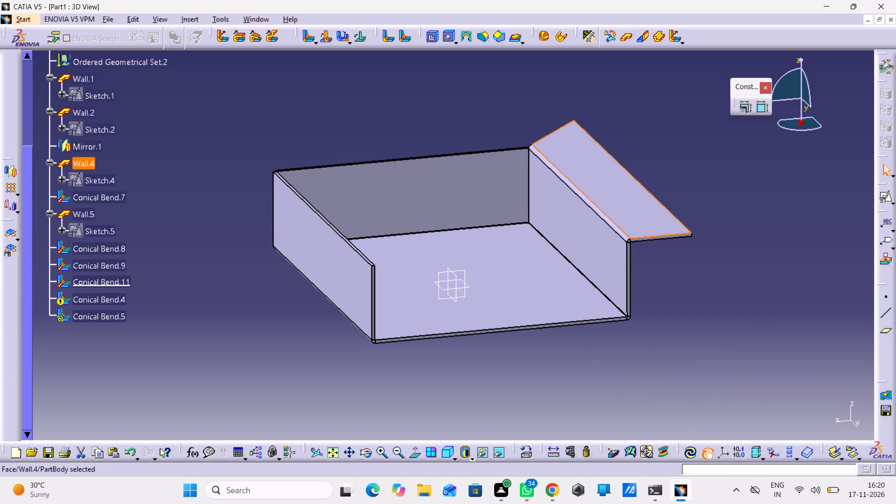
Mirror the selected side flange Wall.4 about the yz plane onto the opposite side of the channel.
{"action": "left_click", "coordinate": [11, 169]}
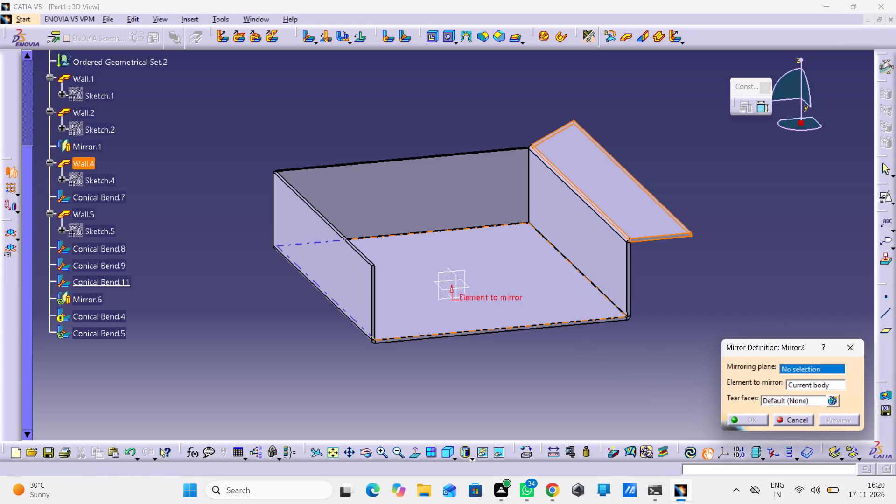
{"action": "left_click", "coordinate": [455, 279]}
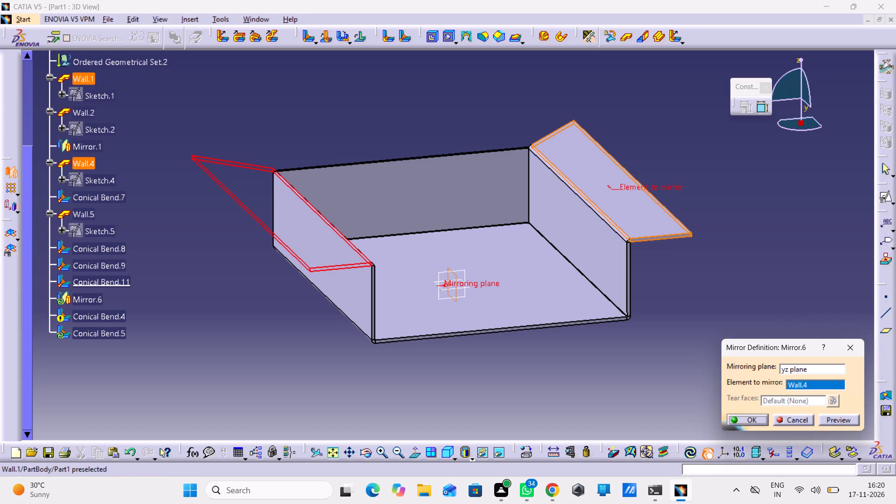
{"action": "left_click", "coordinate": [749, 420]}
{"action": "left_click", "coordinate": [521, 376]}
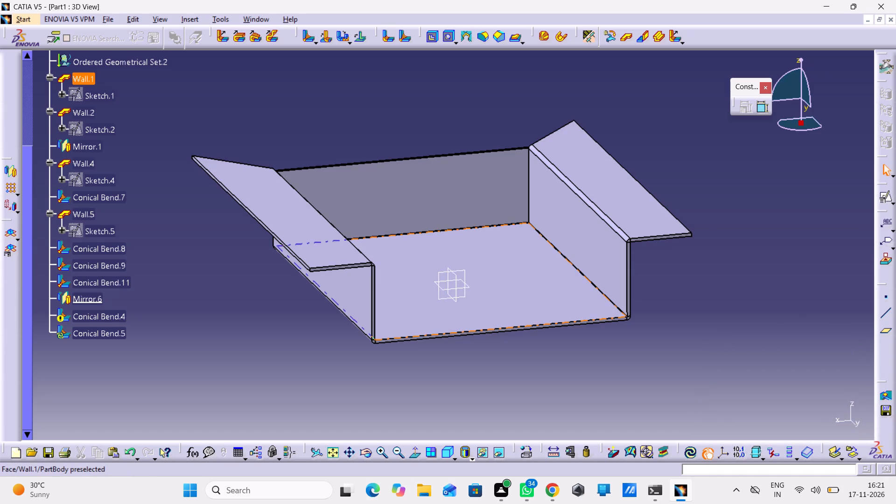
Add a conical bend between the mirrored flange and side wall Wall.2 with left and right radii of 0.25 mm.
{"action": "middle_click_drag", "start_coordinate": [415, 313], "coordinate": [298, 307]}
{"action": "right_click_drag", "start_coordinate": [415, 313], "coordinate": [298, 307]}
{"action": "scroll", "coordinate": [252, 278], "scroll_direction": "up", "scroll_amount": 1}
{"action": "middle_click_drag", "start_coordinate": [252, 278], "coordinate": [243, 243]}
{"action": "right_click", "coordinate": [252, 278]}
{"action": "middle_click_drag", "start_coordinate": [233, 243], "coordinate": [246, 248]}
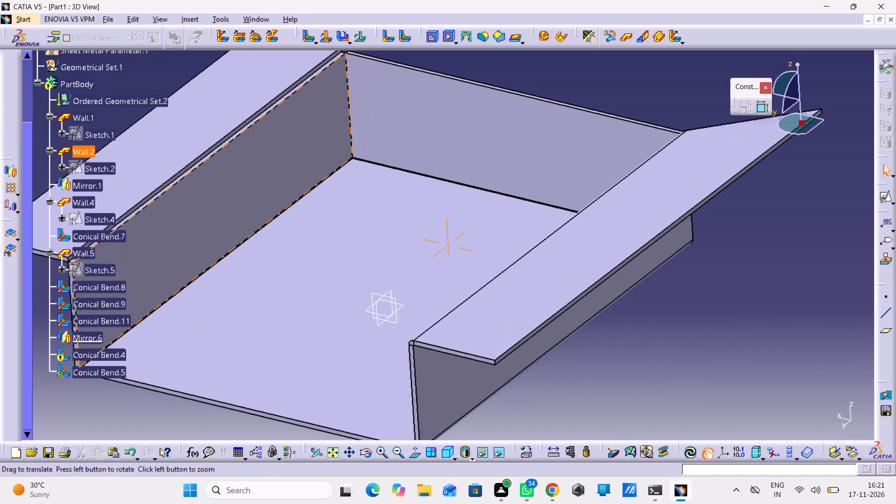
{"action": "middle_click_drag", "start_coordinate": [246, 248], "coordinate": [357, 285]}
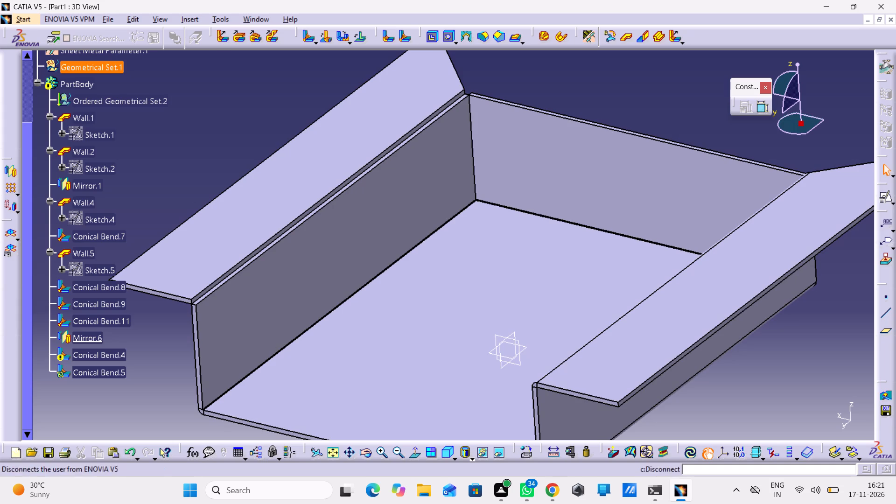
{"action": "double_click", "coordinate": [401, 33]}
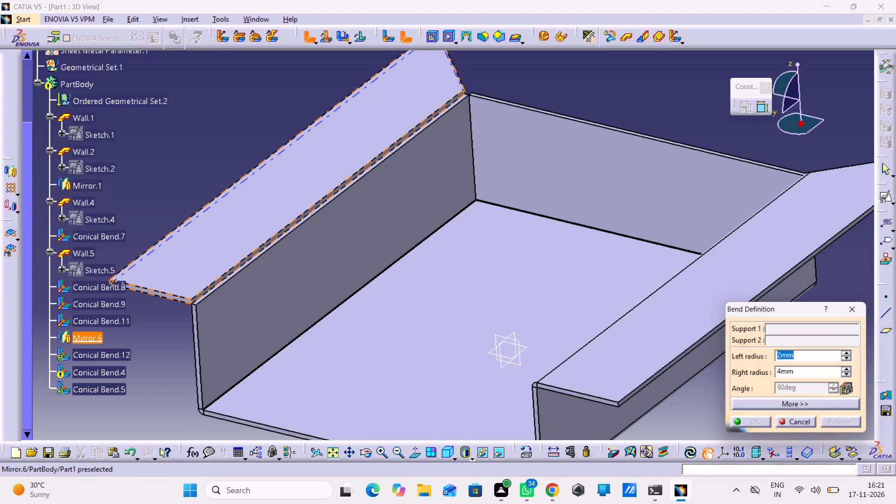
{"action": "left_click", "coordinate": [323, 161]}
{"action": "left_click", "coordinate": [335, 217]}
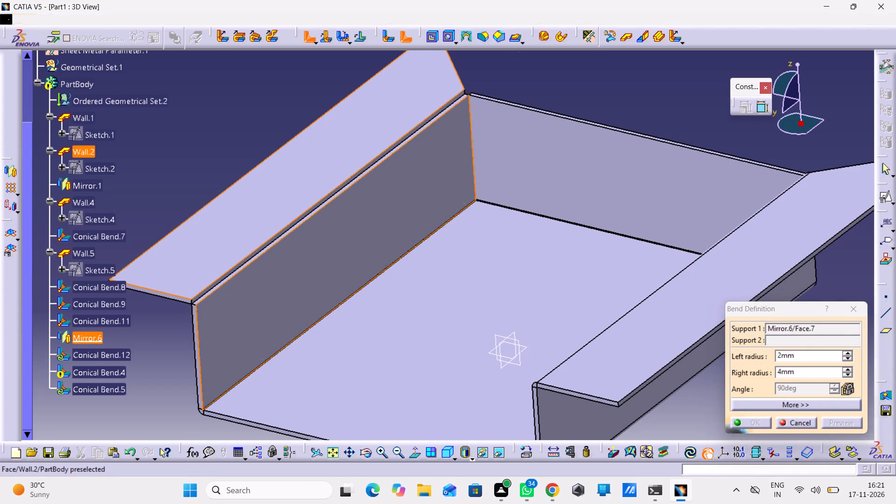
{"action": "type", "text": ".25"}
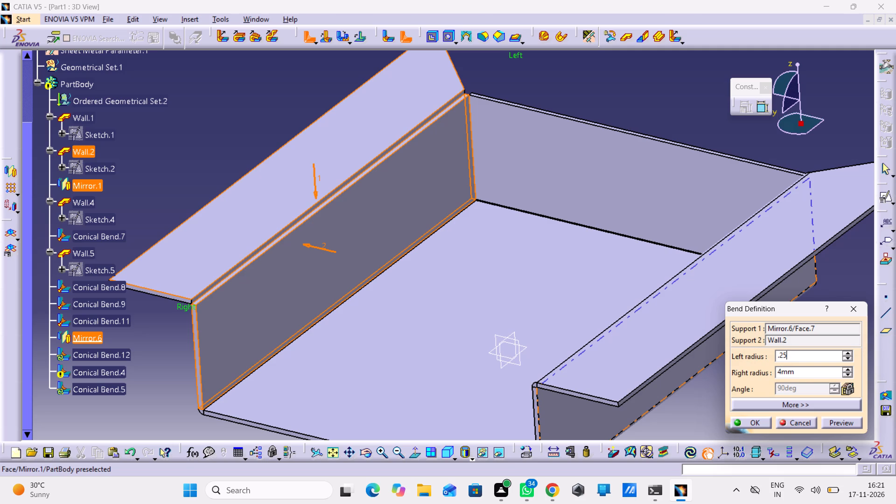
{"action": "double_click", "coordinate": [805, 372]}
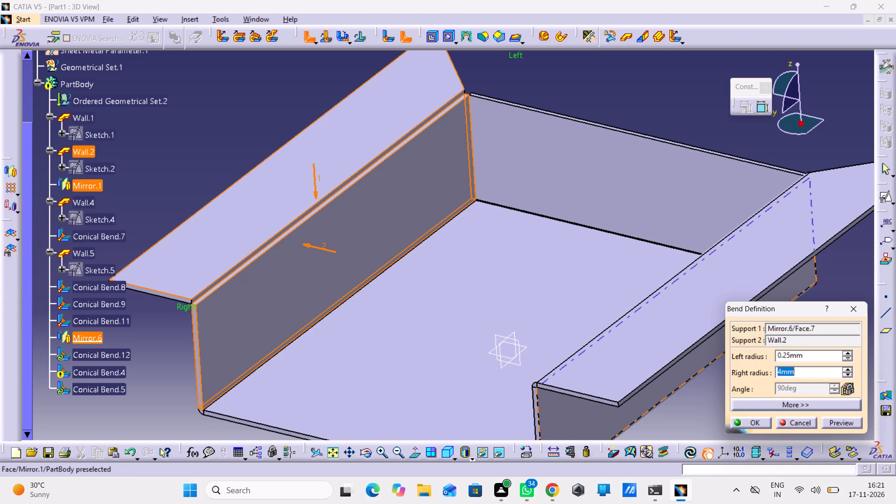
{"action": "type", "text": ".25"}
{"action": "left_click", "coordinate": [835, 419]}
{"action": "left_click", "coordinate": [756, 420]}
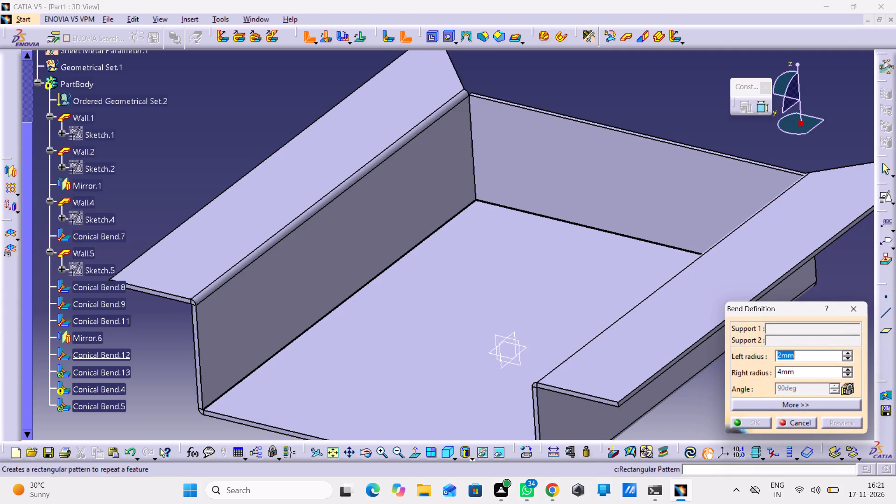
{"action": "left_click", "coordinate": [854, 306]}
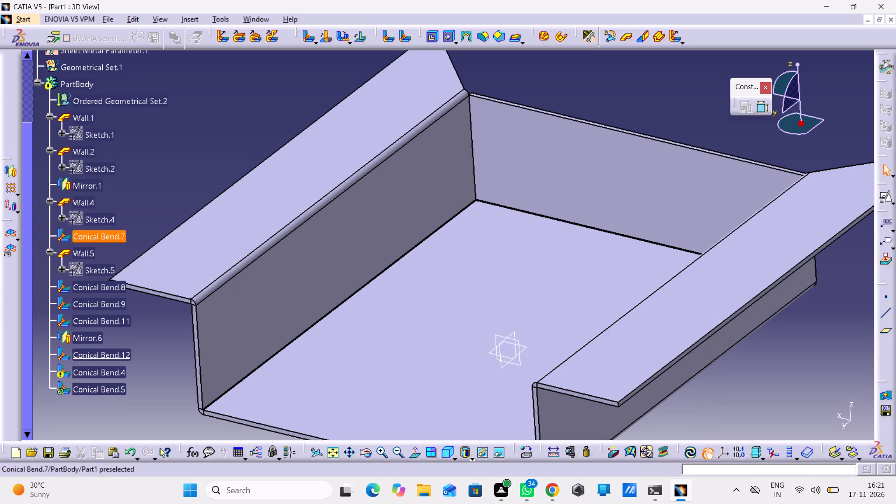
Unfold the part to check the flat pattern of both flanges, and fold it back into its 3D shape.
{"action": "left_click", "coordinate": [9, 233]}
{"action": "middle_click_drag", "start_coordinate": [299, 200], "coordinate": [355, 265]}
{"action": "right_click", "coordinate": [299, 200]}
{"action": "middle_click_drag", "start_coordinate": [378, 257], "coordinate": [428, 340]}
{"action": "right_click_drag", "start_coordinate": [378, 257], "coordinate": [428, 340]}
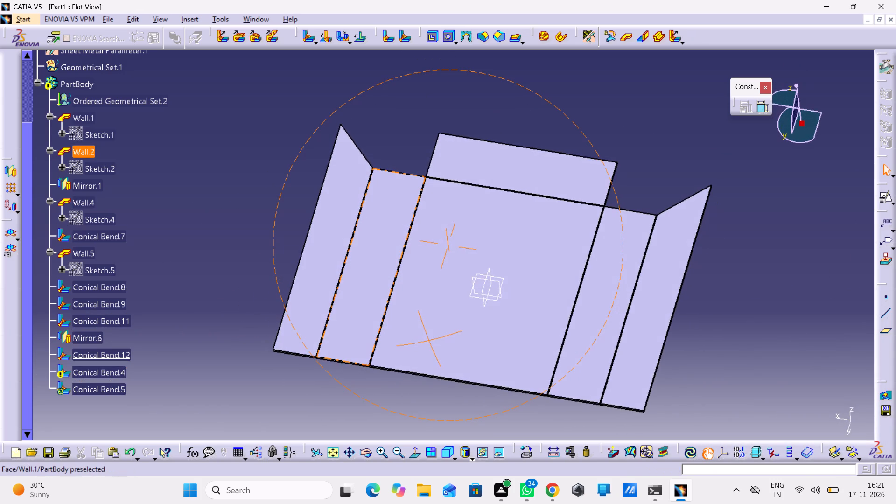
{"action": "left_click", "coordinate": [11, 234]}
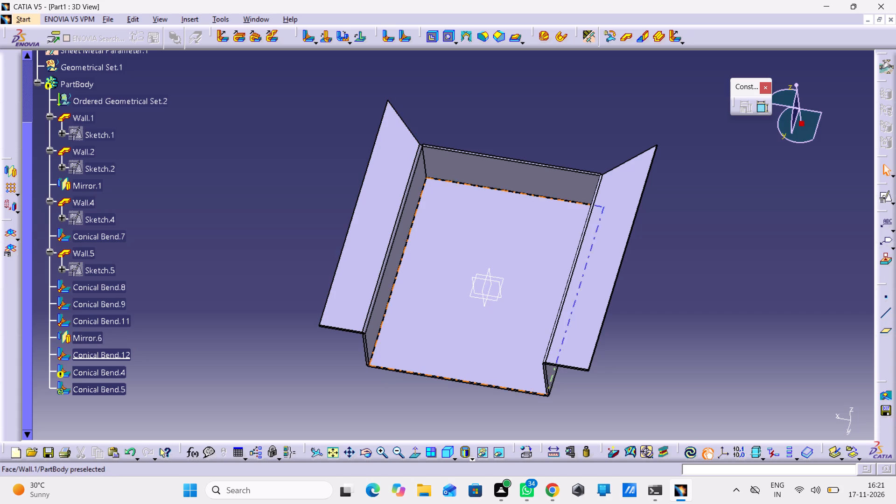
Inspect the wall definitions of Wall.5 and Wall.2, closing each without changes.
{"action": "middle_click_drag", "start_coordinate": [454, 181], "coordinate": [441, 210]}
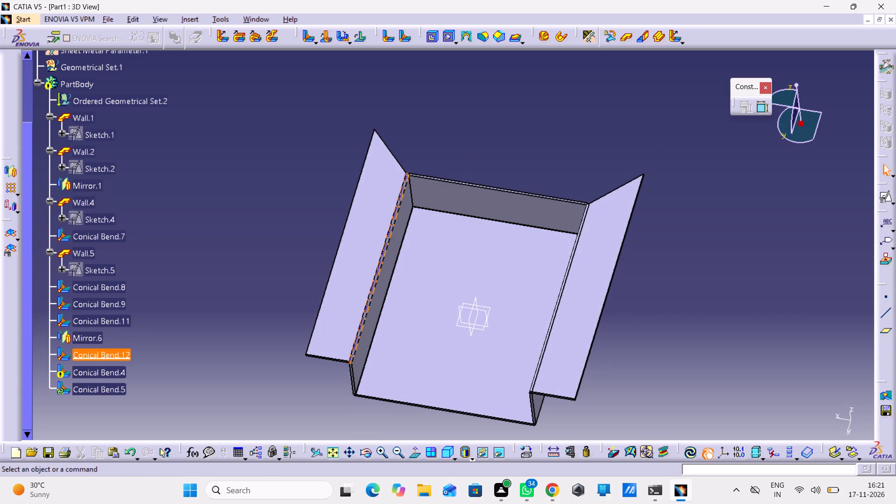
{"action": "right_click", "coordinate": [94, 271]}
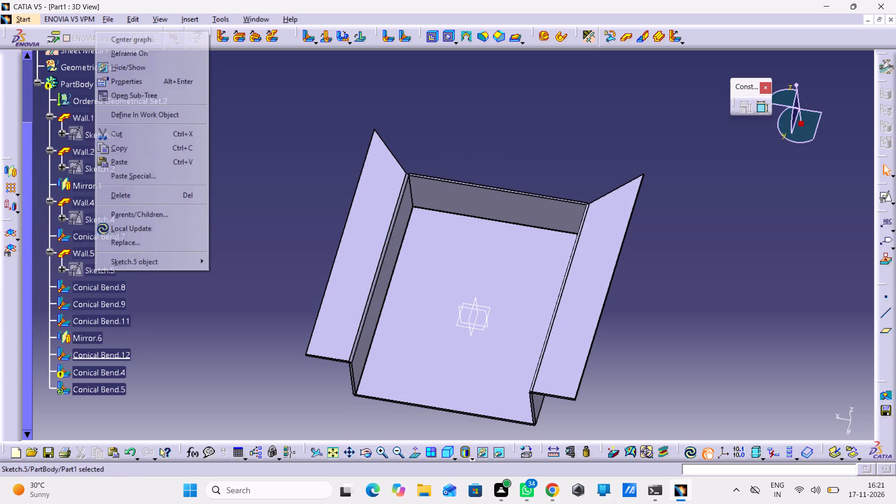
{"action": "double_click", "coordinate": [83, 255]}
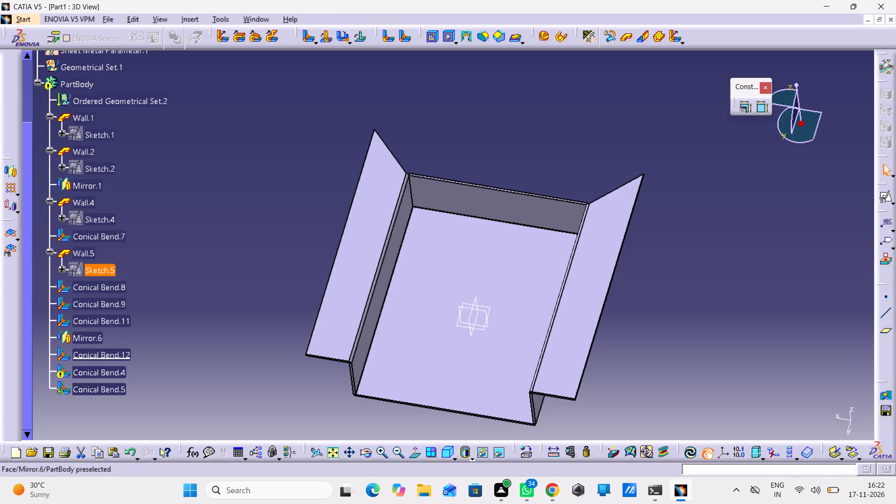
{"action": "left_click", "coordinate": [93, 272]}
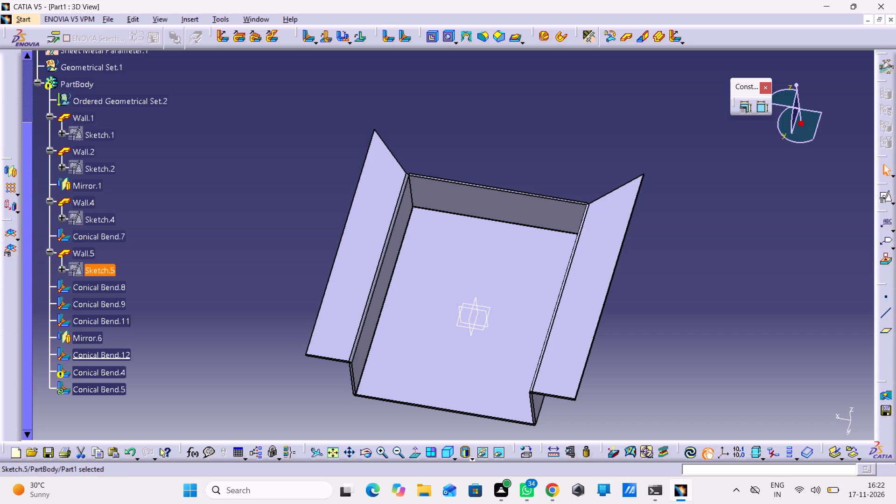
{"action": "double_click", "coordinate": [78, 255]}
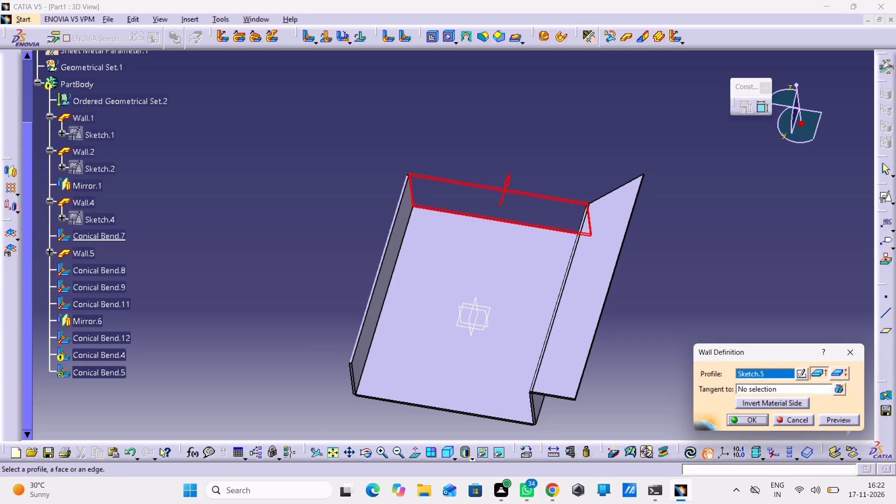
{"action": "left_click", "coordinate": [857, 349]}
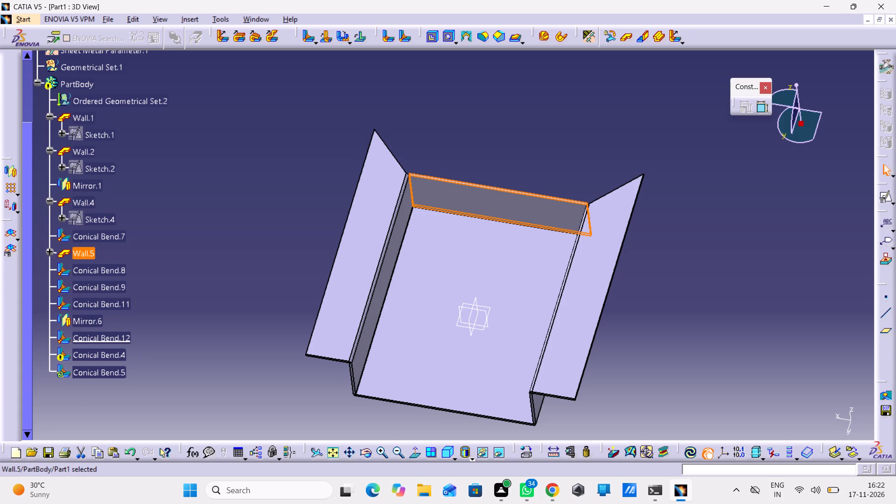
{"action": "double_click", "coordinate": [82, 154]}
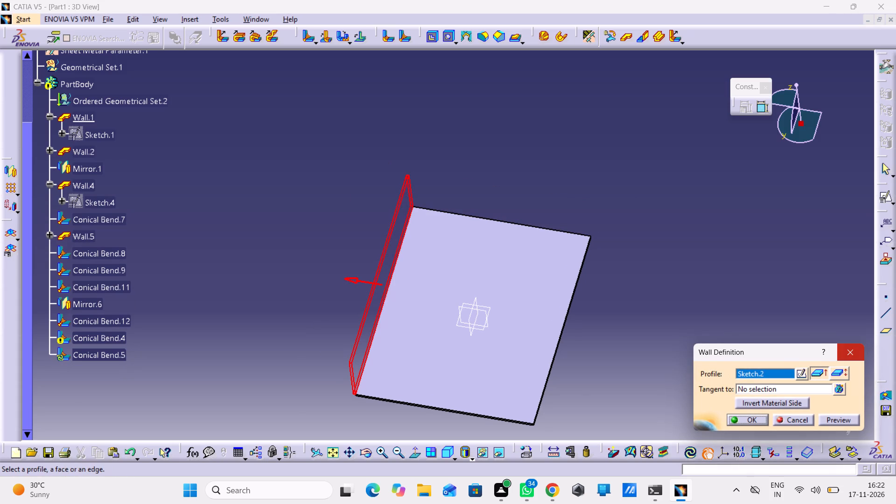
{"action": "left_click", "coordinate": [848, 347]}
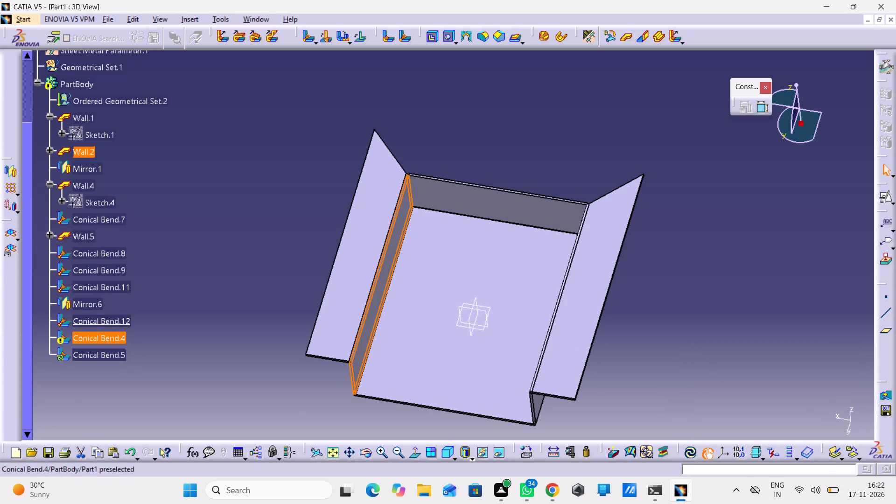
{"action": "scroll", "coordinate": [106, 339], "scroll_direction": "up", "scroll_amount": 1}
{"action": "scroll", "coordinate": [63, 301], "scroll_direction": "up", "scroll_amount": 2}
{"action": "scroll", "coordinate": [63, 301], "scroll_direction": "down", "scroll_amount": 3}
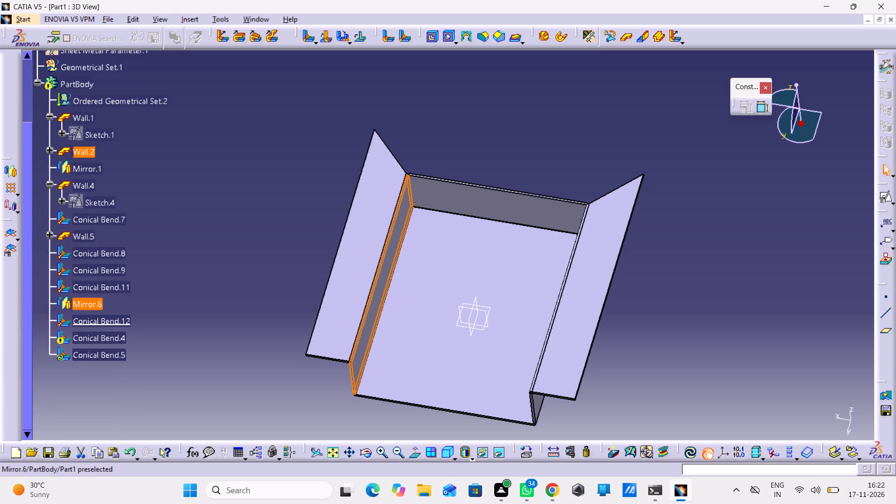
{"action": "left_click", "coordinate": [777, 245]}
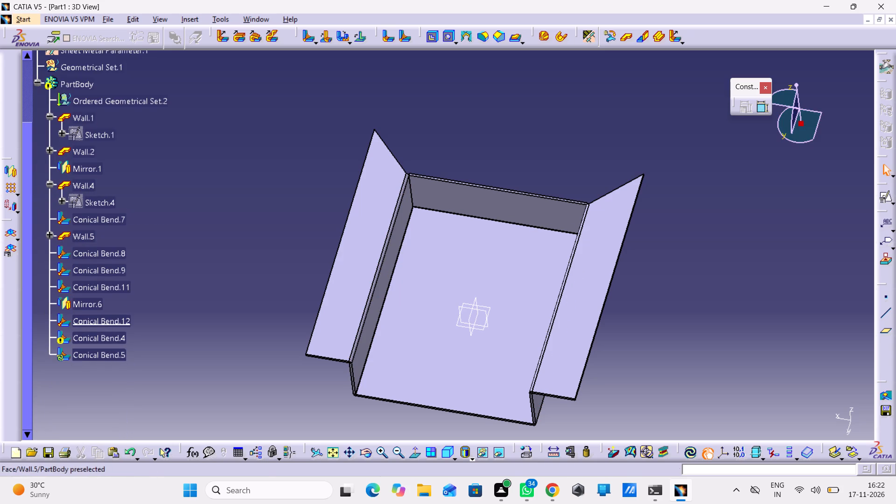
Create a positioned sketch on the narrow top face of end wall Wall.5 with both the H and V directions reversed.
{"action": "middle_click_drag", "start_coordinate": [492, 211], "coordinate": [483, 139]}
{"action": "right_click", "coordinate": [492, 211]}
{"action": "middle_click_drag", "start_coordinate": [511, 181], "coordinate": [491, 228]}
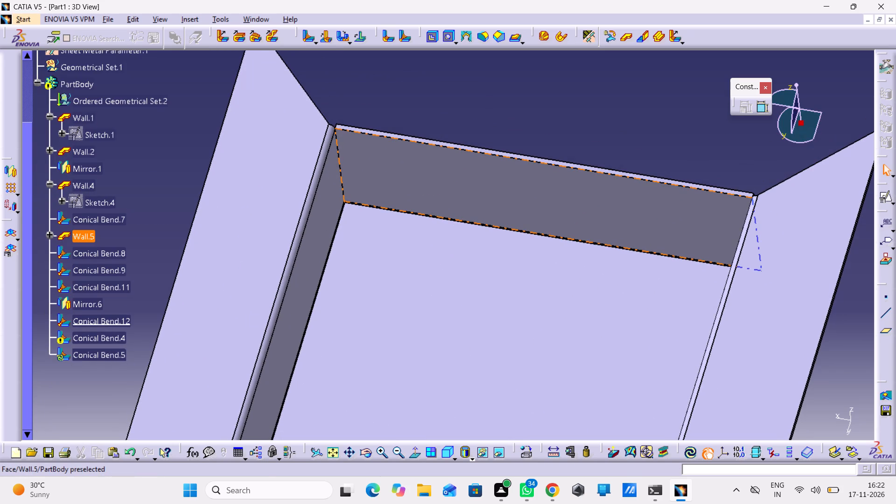
{"action": "middle_click_drag", "start_coordinate": [551, 165], "coordinate": [549, 128]}
{"action": "right_click", "coordinate": [551, 165]}
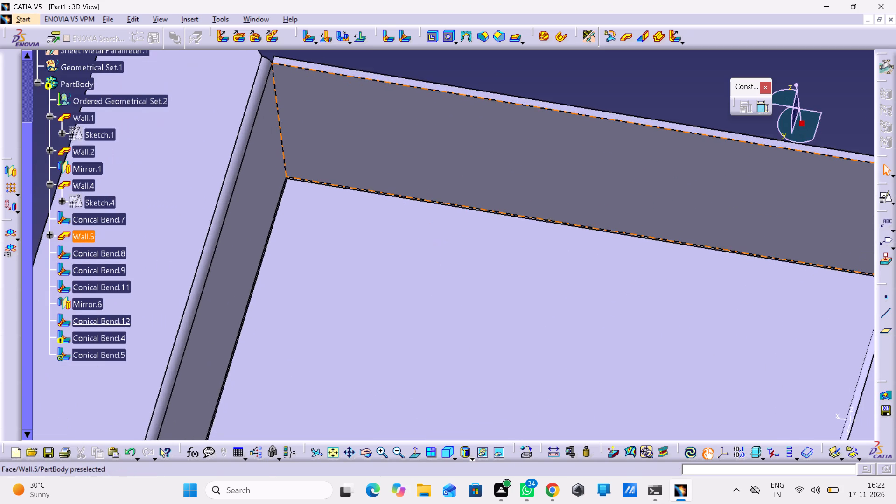
{"action": "middle_click_drag", "start_coordinate": [580, 143], "coordinate": [560, 176]}
{"action": "left_click", "coordinate": [574, 146]}
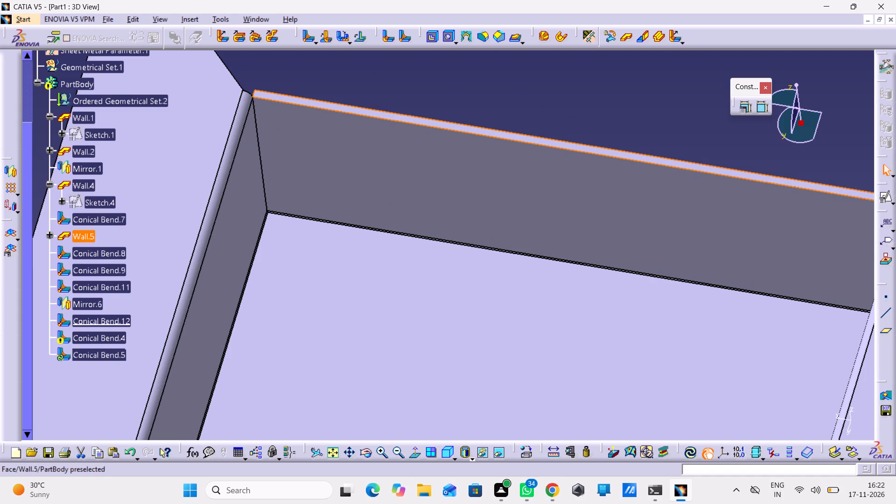
{"action": "left_click", "coordinate": [890, 196]}
{"action": "middle_click_drag", "start_coordinate": [619, 175], "coordinate": [647, 252]}
{"action": "right_click", "coordinate": [619, 175]}
{"action": "middle_click_drag", "start_coordinate": [464, 198], "coordinate": [489, 261]}
{"action": "right_click", "coordinate": [464, 198]}
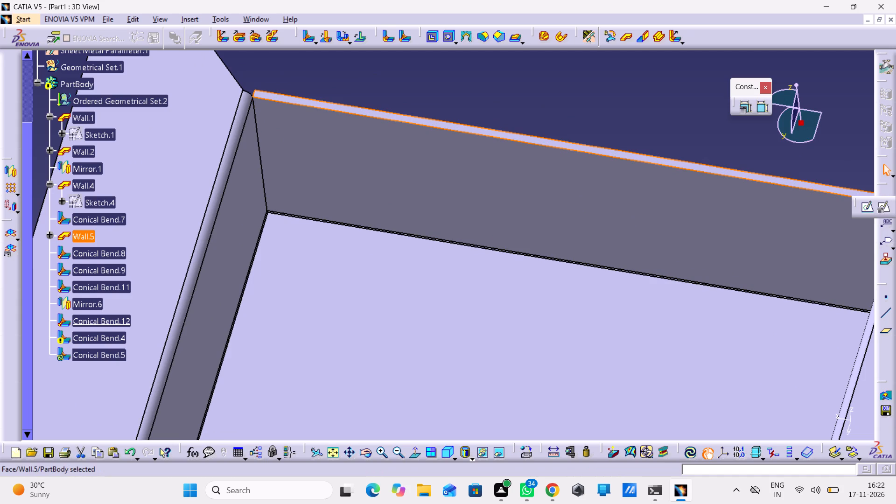
{"action": "middle_click_drag", "start_coordinate": [585, 135], "coordinate": [643, 189]}
{"action": "right_click", "coordinate": [585, 135]}
{"action": "left_click", "coordinate": [885, 206]}
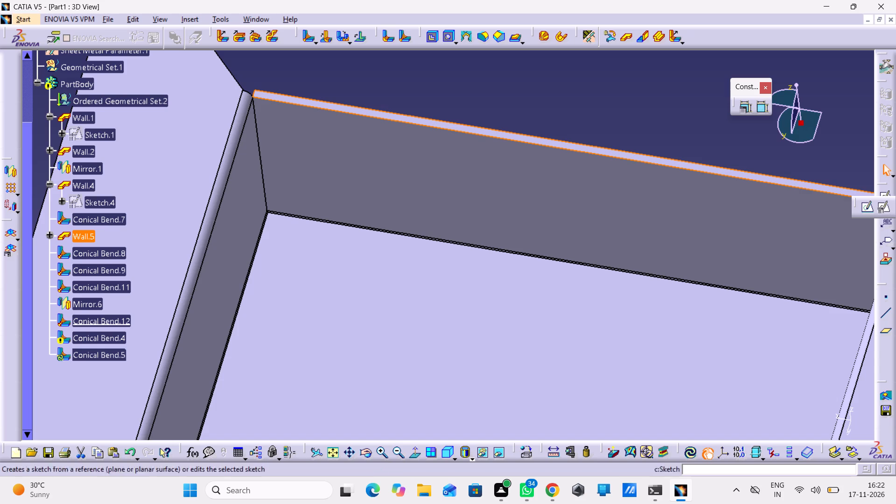
{"action": "middle_click_drag", "start_coordinate": [666, 122], "coordinate": [688, 215]}
{"action": "right_click", "coordinate": [666, 122]}
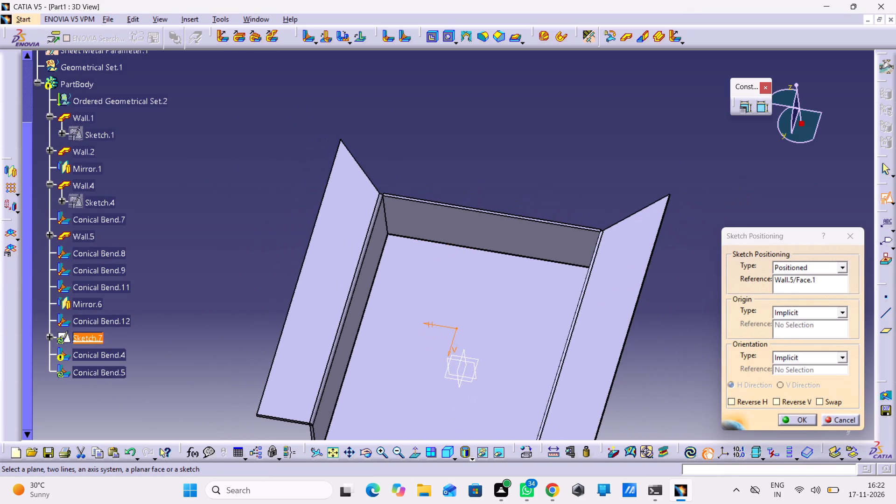
{"action": "middle_click_drag", "start_coordinate": [566, 247], "coordinate": [565, 239]}
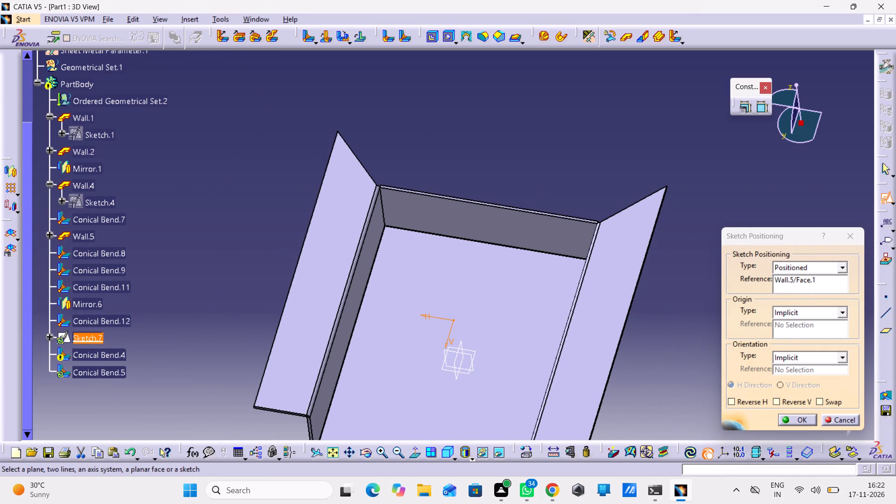
{"action": "left_click", "coordinate": [822, 402]}
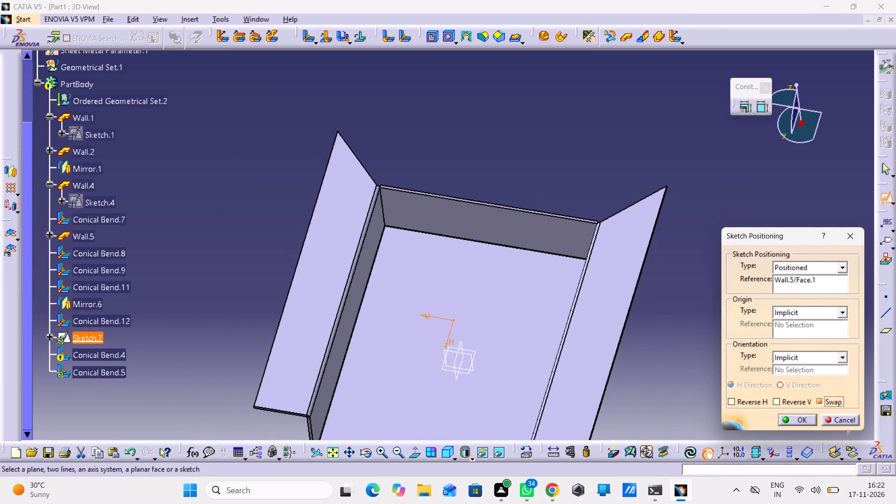
{"action": "left_click", "coordinate": [830, 404]}
{"action": "left_click", "coordinate": [804, 402]}
{"action": "left_click", "coordinate": [756, 399]}
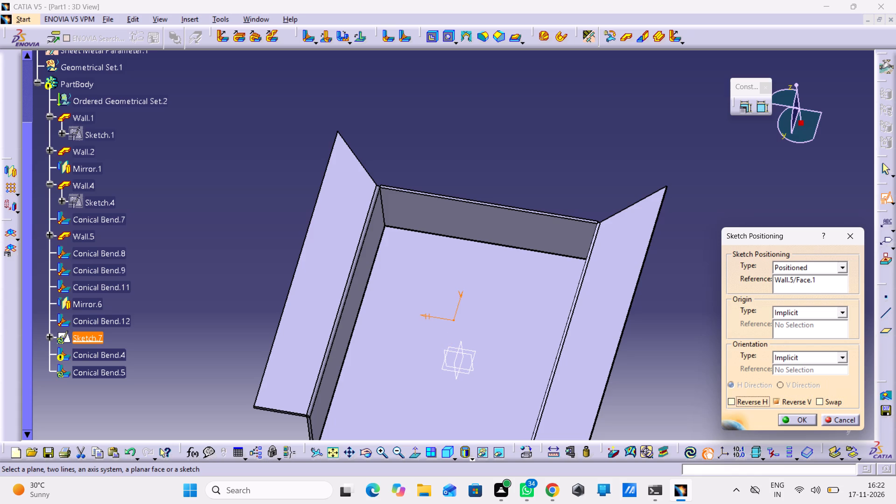
{"action": "left_click", "coordinate": [784, 415]}
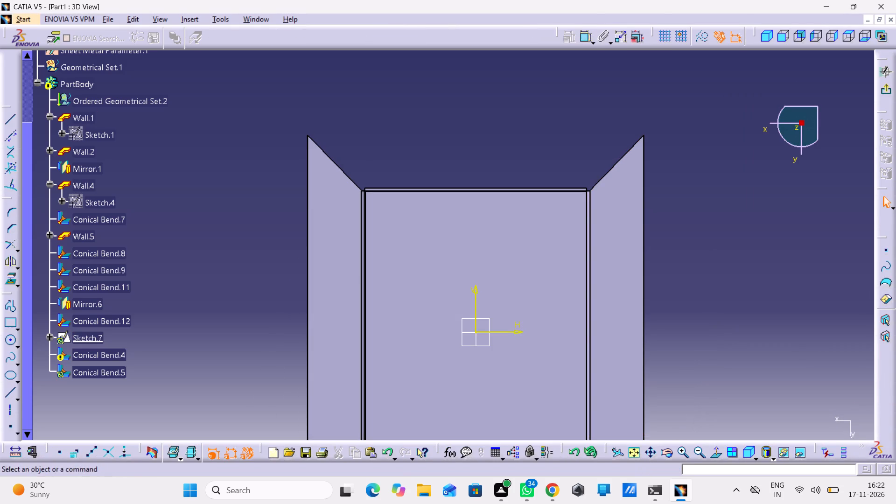
Sketch a closed trapezoid between the mitred flanges, just outside the end wall, with a base about 147 mm long and a wider outer edge.
{"action": "double_click", "coordinate": [91, 336]}
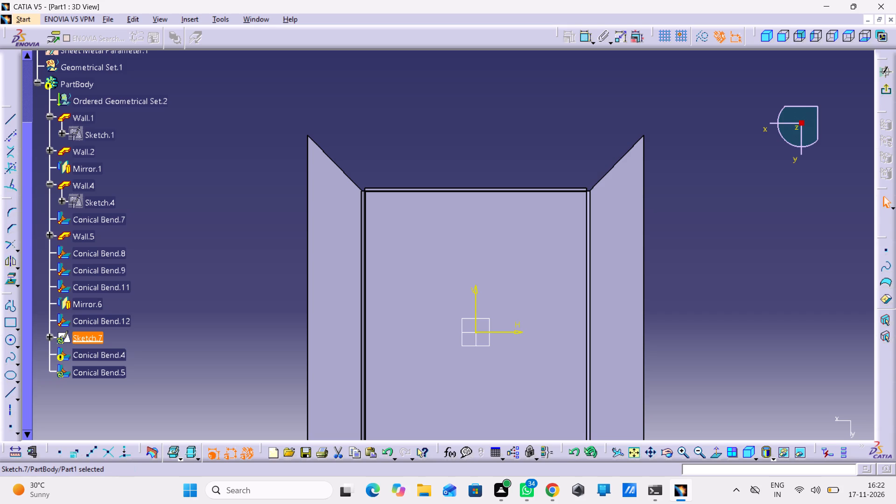
{"action": "double_click", "coordinate": [91, 336]}
{"action": "left_click", "coordinate": [12, 302]}
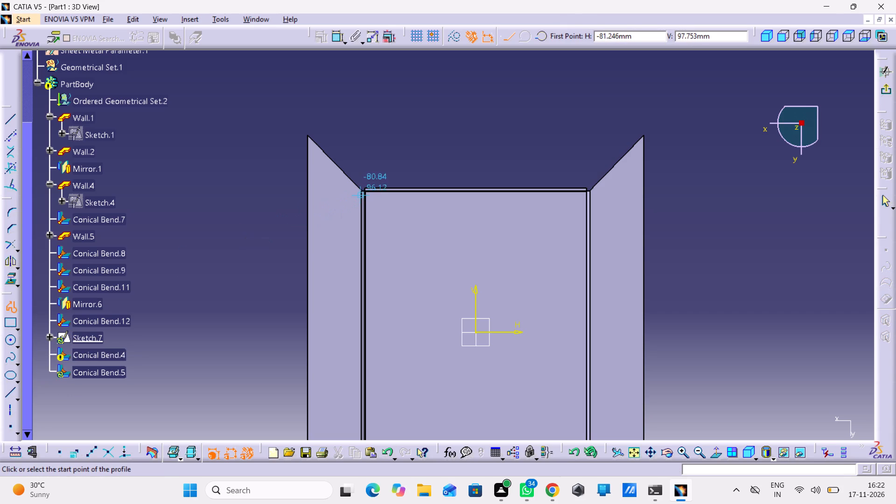
{"action": "left_click", "coordinate": [367, 177]}
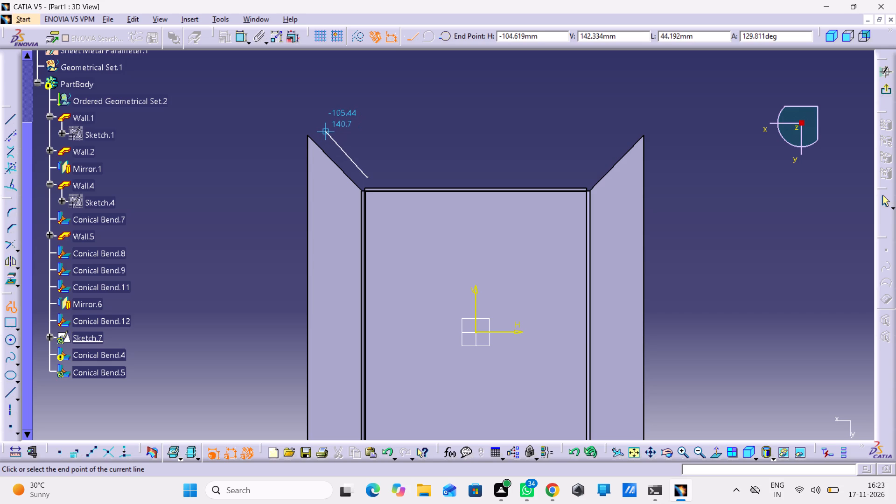
{"action": "left_click", "coordinate": [325, 134]}
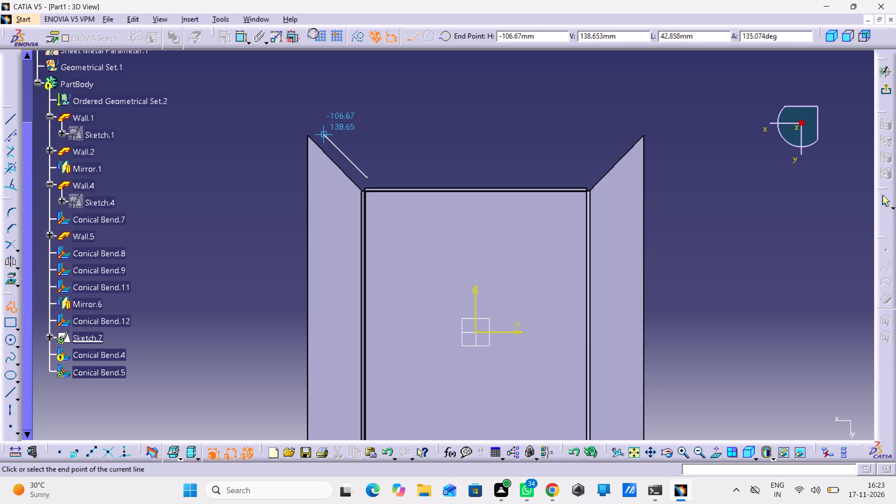
{"action": "left_click", "coordinate": [611, 133]}
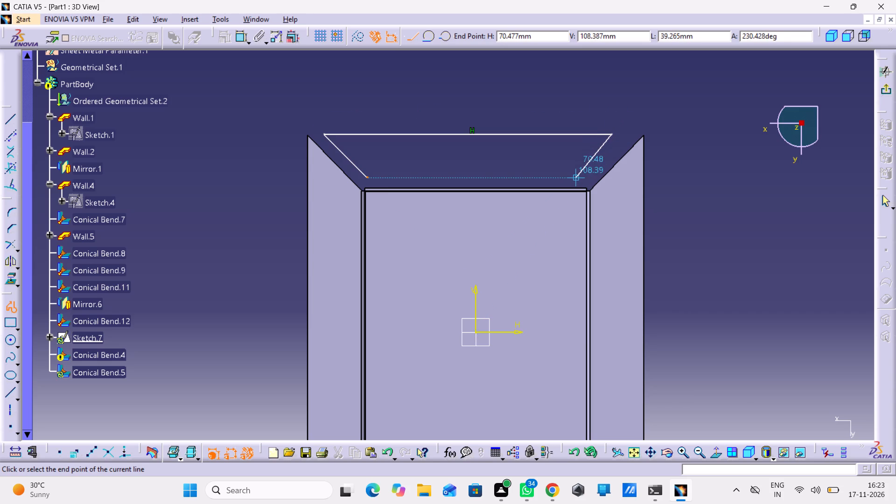
{"action": "left_click", "coordinate": [574, 176]}
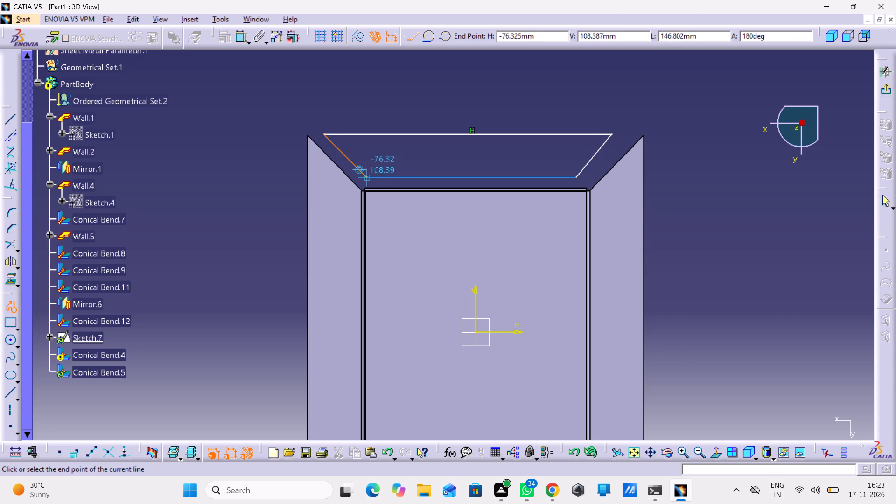
{"action": "left_click", "coordinate": [366, 178]}
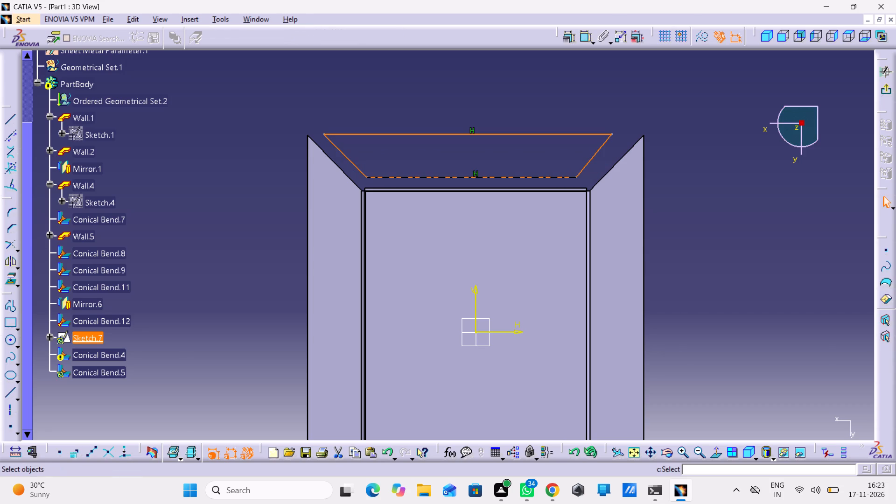
{"action": "left_click", "coordinate": [884, 201]}
{"action": "left_click", "coordinate": [753, 82]}
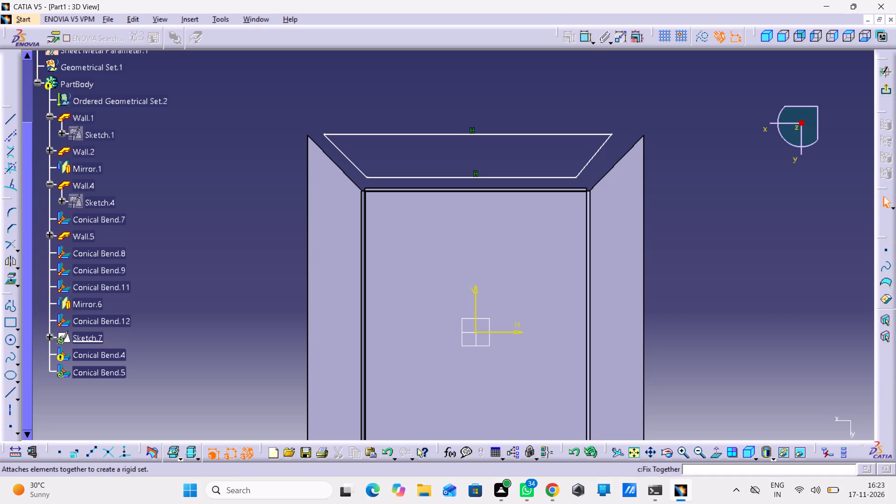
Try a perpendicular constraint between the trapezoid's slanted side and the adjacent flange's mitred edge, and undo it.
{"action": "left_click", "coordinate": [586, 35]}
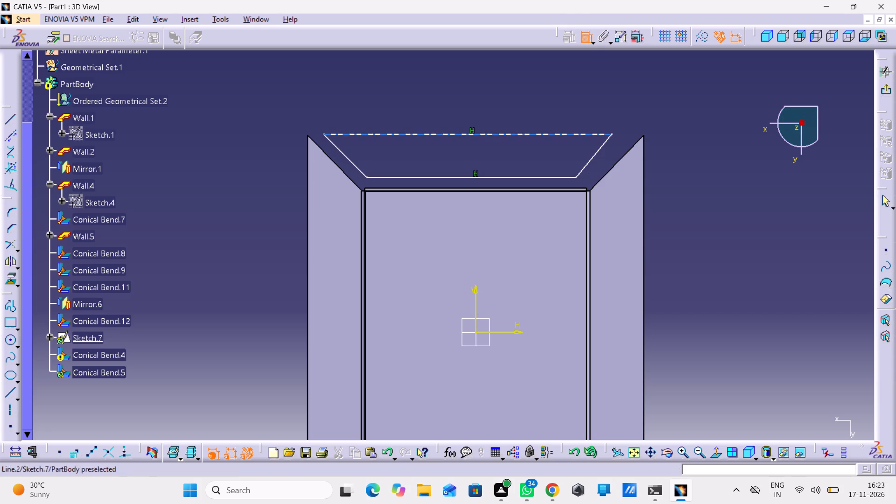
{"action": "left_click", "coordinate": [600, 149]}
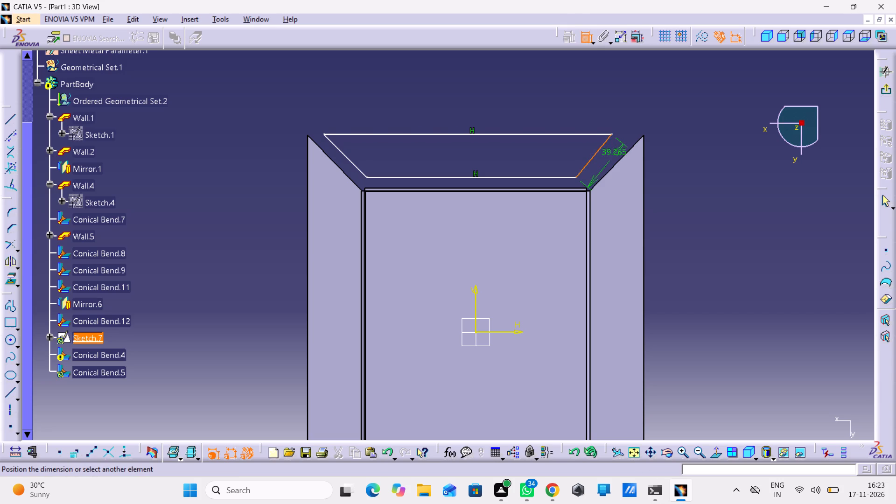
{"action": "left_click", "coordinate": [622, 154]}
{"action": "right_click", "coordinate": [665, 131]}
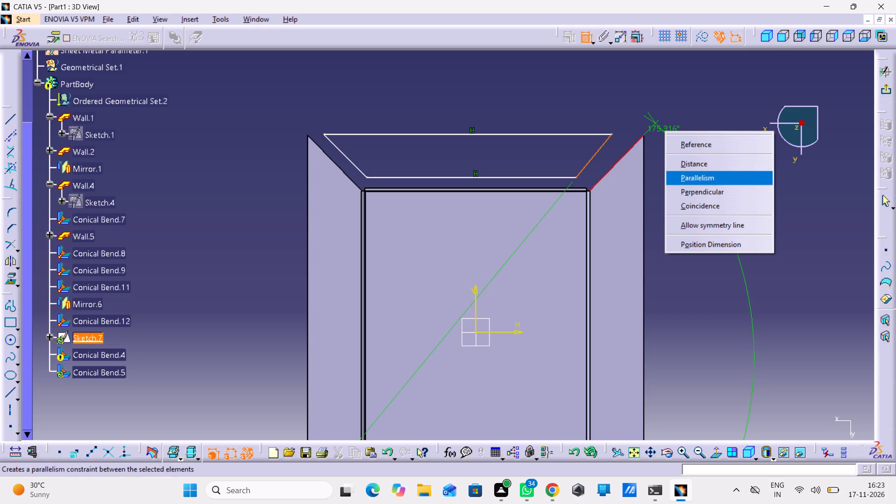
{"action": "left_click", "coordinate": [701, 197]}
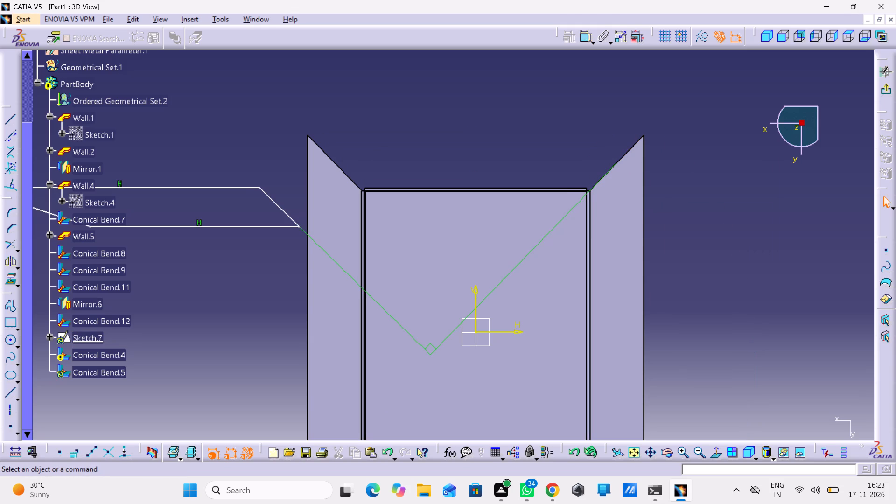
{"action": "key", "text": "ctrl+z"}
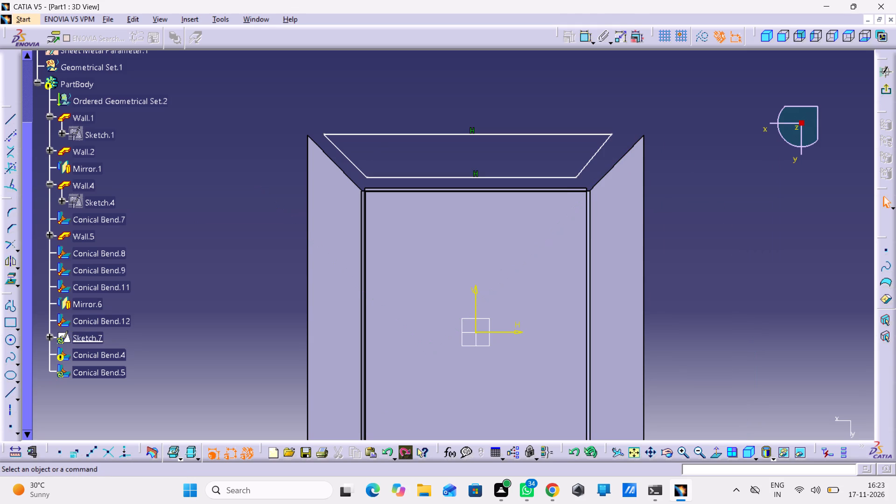
Constrain the trapezoid's slanted side coincident with the mitred edge of the adjacent side flange, Wall.4.
{"action": "double_click", "coordinate": [589, 40]}
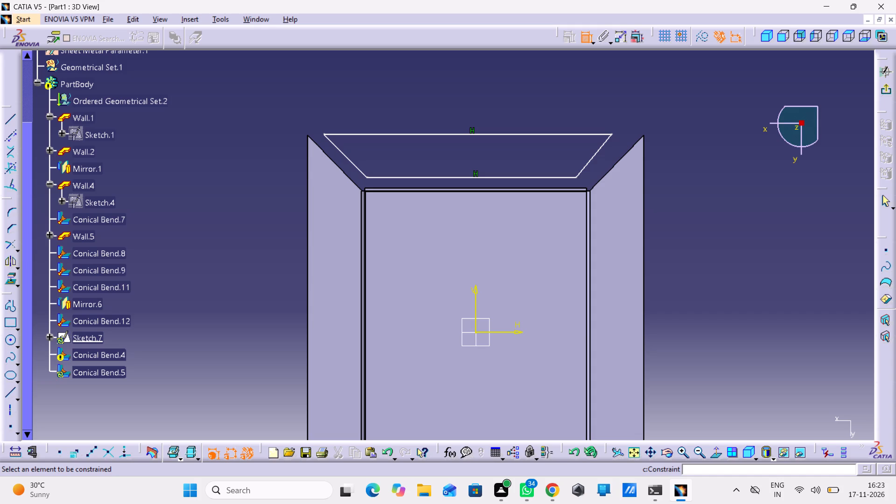
{"action": "middle_click_drag", "start_coordinate": [611, 140], "coordinate": [596, 99]}
{"action": "right_click", "coordinate": [610, 140]}
{"action": "middle_click_drag", "start_coordinate": [671, 153], "coordinate": [606, 222]}
{"action": "left_click", "coordinate": [615, 175]}
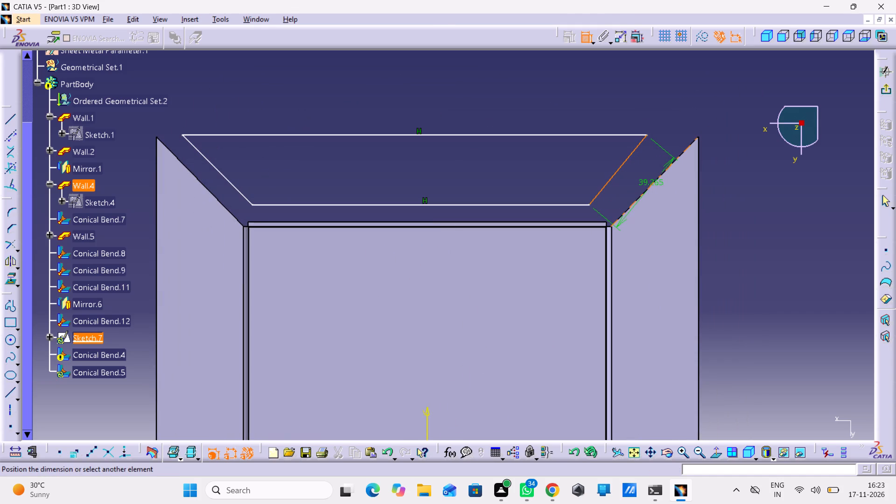
{"action": "left_click", "coordinate": [653, 185]}
{"action": "right_click", "coordinate": [741, 160]}
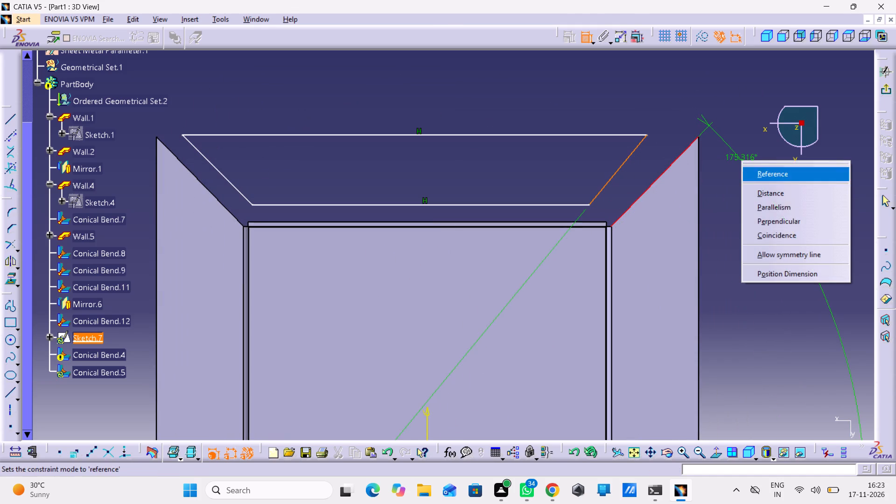
{"action": "left_click", "coordinate": [772, 231]}
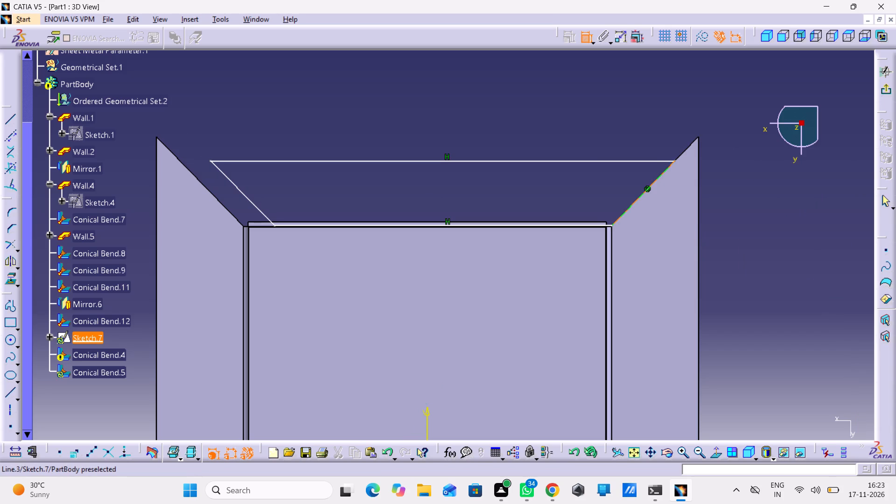
Make the trapezoid's outer corner beside Wall.4 coincident with the outer vertex of that flange's mitred edge.
{"action": "middle_click_drag", "start_coordinate": [672, 165], "coordinate": [656, 98]}
{"action": "right_click", "coordinate": [672, 165]}
{"action": "middle_click_drag", "start_coordinate": [777, 163], "coordinate": [531, 275]}
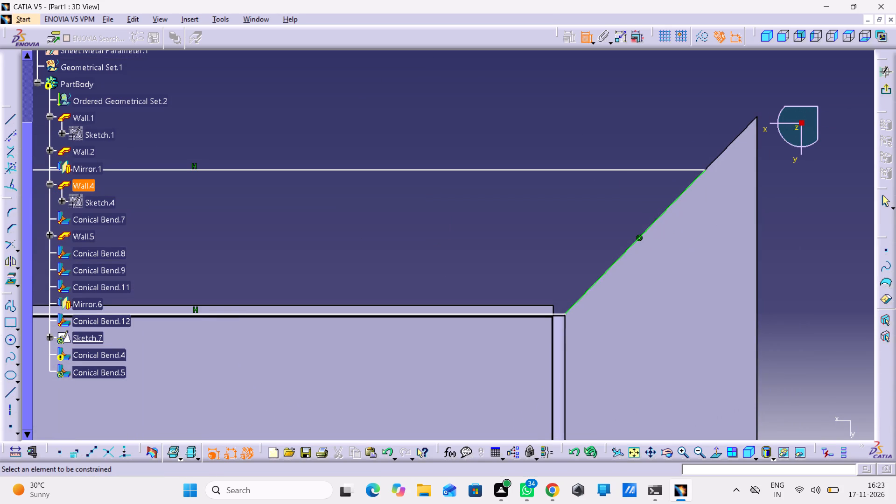
{"action": "left_click", "coordinate": [703, 169]}
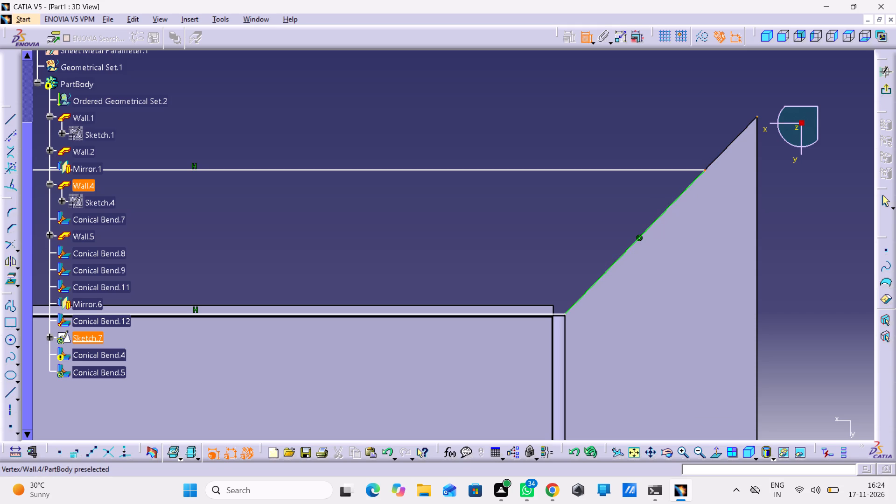
{"action": "left_click", "coordinate": [758, 116]}
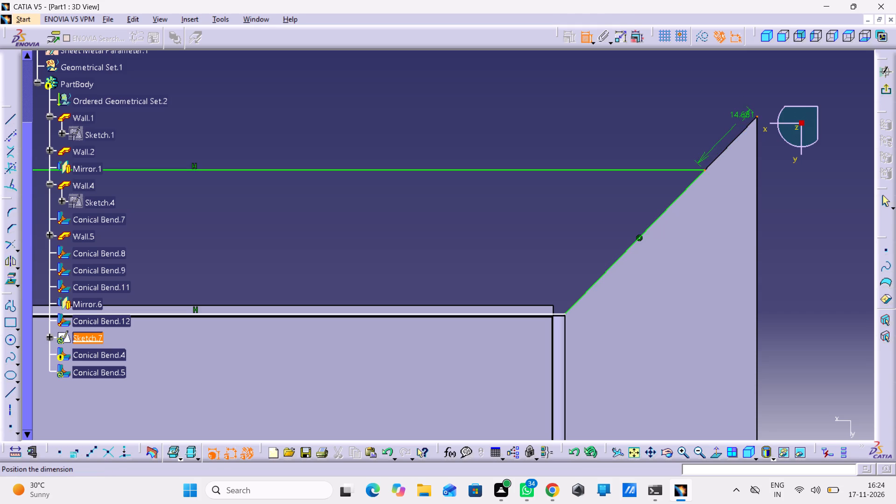
{"action": "right_click", "coordinate": [737, 117]}
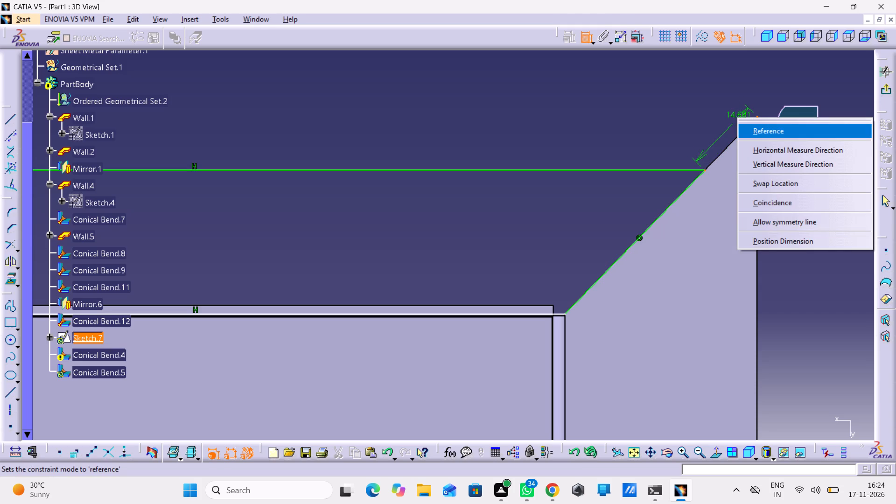
{"action": "left_click", "coordinate": [771, 200]}
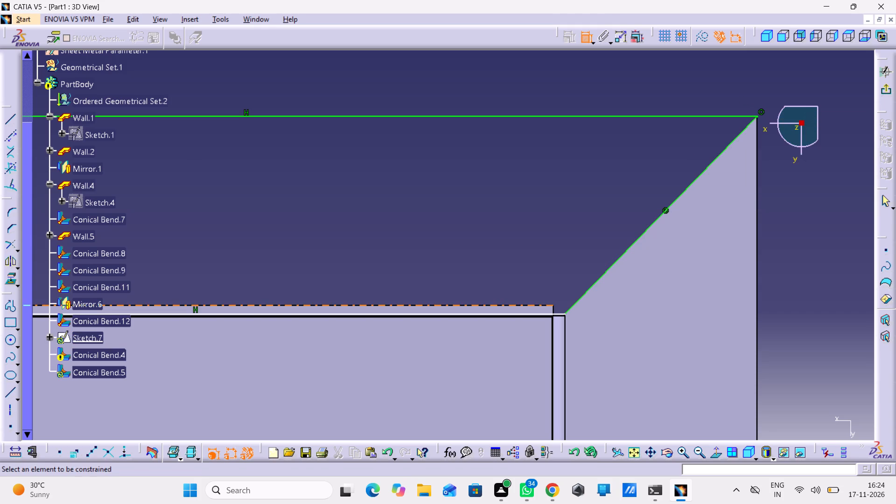
Constrain the trapezoid's base line coincident with the nearby long edge of end wall Wall.5.
{"action": "middle_click_drag", "start_coordinate": [489, 323], "coordinate": [490, 258]}
{"action": "right_click", "coordinate": [489, 323]}
{"action": "middle_click_drag", "start_coordinate": [500, 279], "coordinate": [506, 277]}
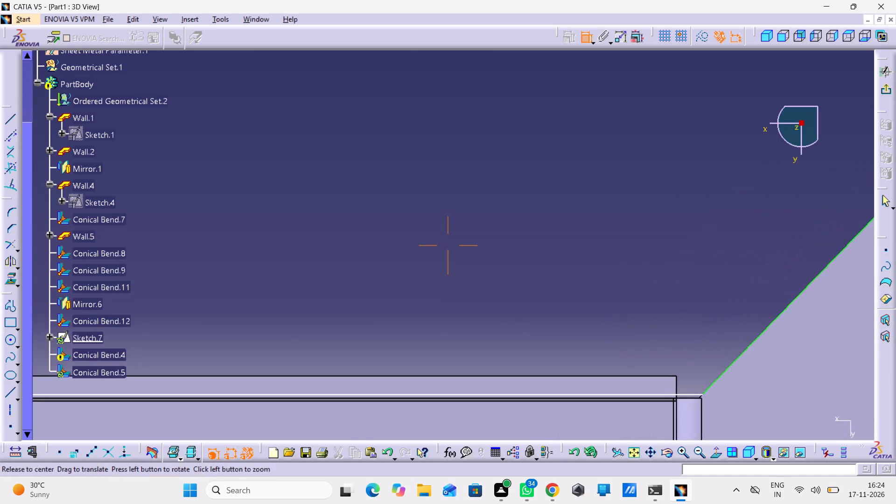
{"action": "middle_click_drag", "start_coordinate": [506, 277], "coordinate": [636, 206]}
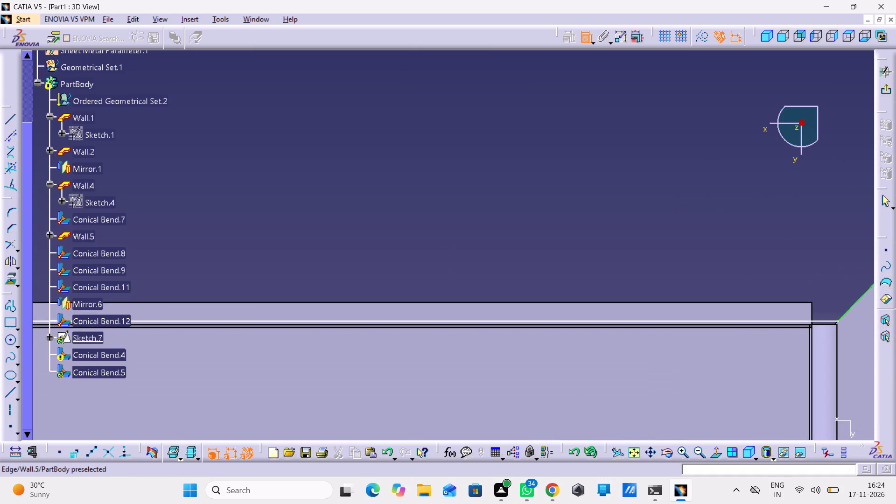
{"action": "left_click", "coordinate": [791, 322]}
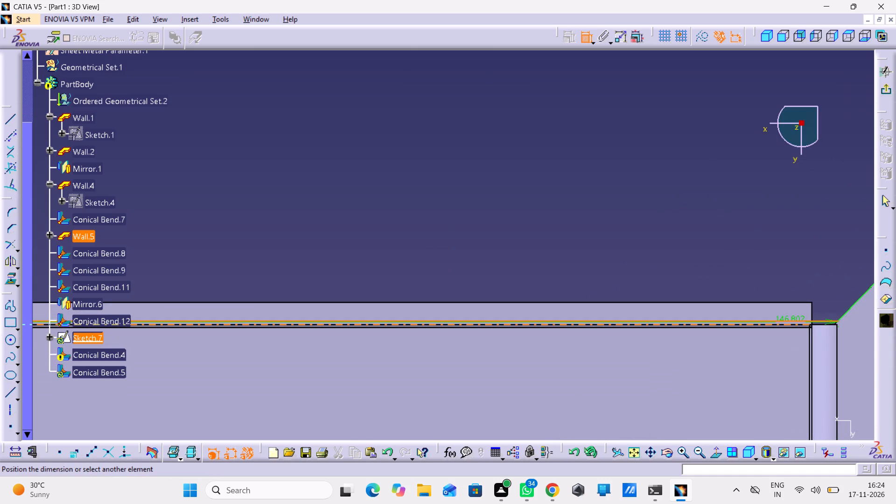
{"action": "left_click", "coordinate": [786, 327]}
{"action": "right_click", "coordinate": [826, 327]}
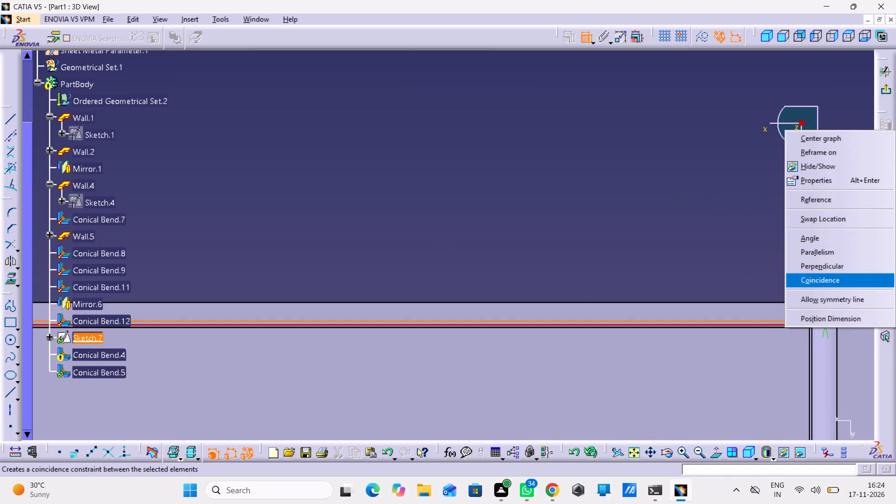
{"action": "left_click", "coordinate": [818, 285]}
Constrain the remaining slanted side coincident with the opposite side flange's mitred edge, and exit the sketch.
{"action": "middle_click_drag", "start_coordinate": [686, 254], "coordinate": [791, 360]}
{"action": "right_click", "coordinate": [686, 253]}
{"action": "middle_click_drag", "start_coordinate": [546, 246], "coordinate": [755, 327]}
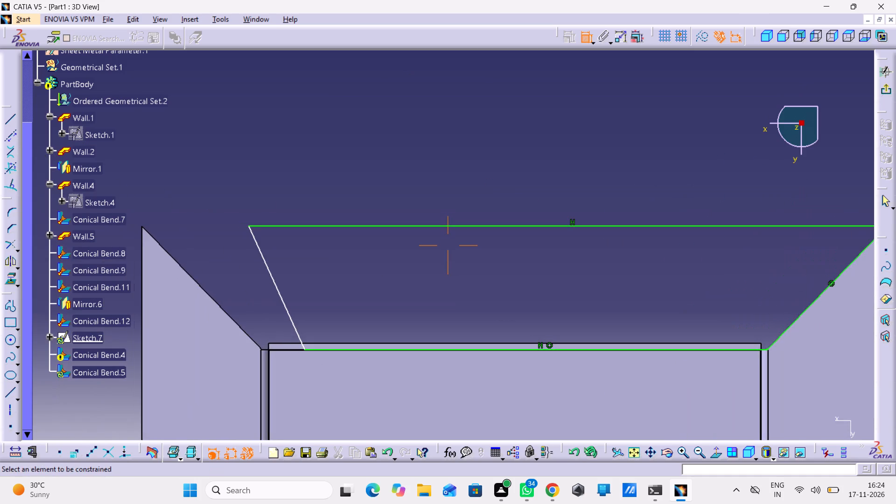
{"action": "middle_click_drag", "start_coordinate": [507, 252], "coordinate": [684, 225]}
{"action": "left_click", "coordinate": [448, 241]}
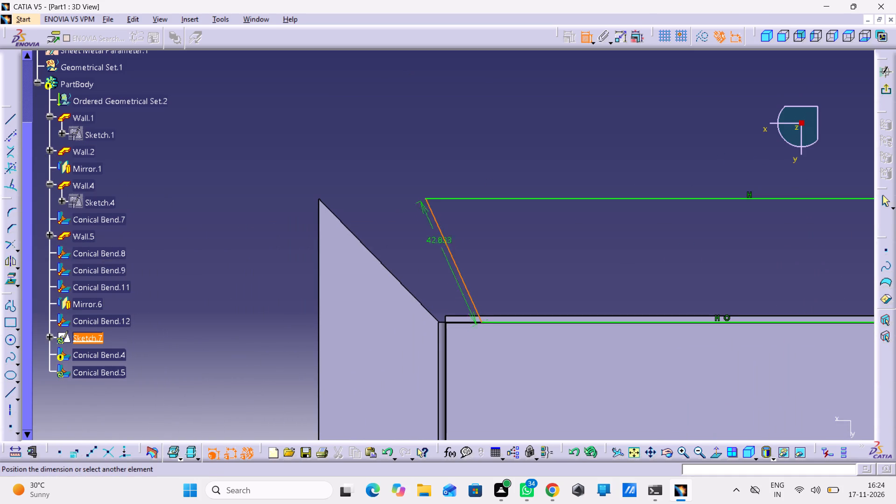
{"action": "left_click_drag", "start_coordinate": [377, 260], "coordinate": [373, 255]}
{"action": "right_click", "coordinate": [311, 196]}
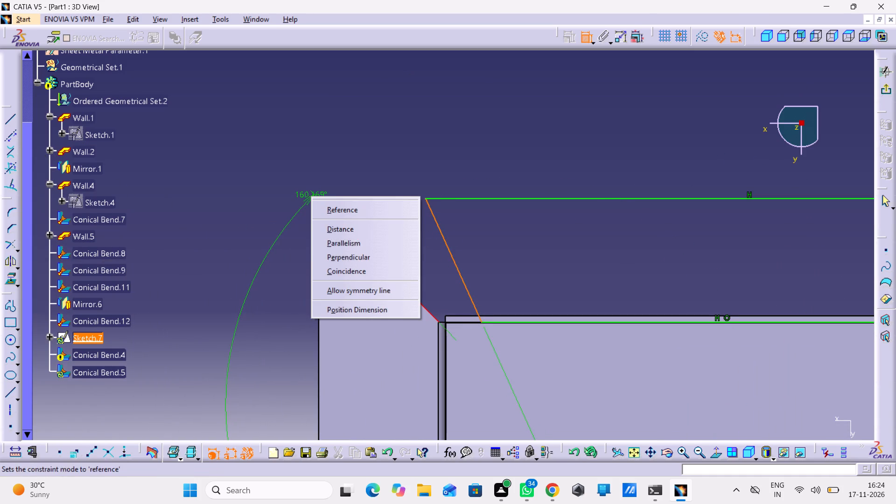
{"action": "left_click", "coordinate": [336, 267]}
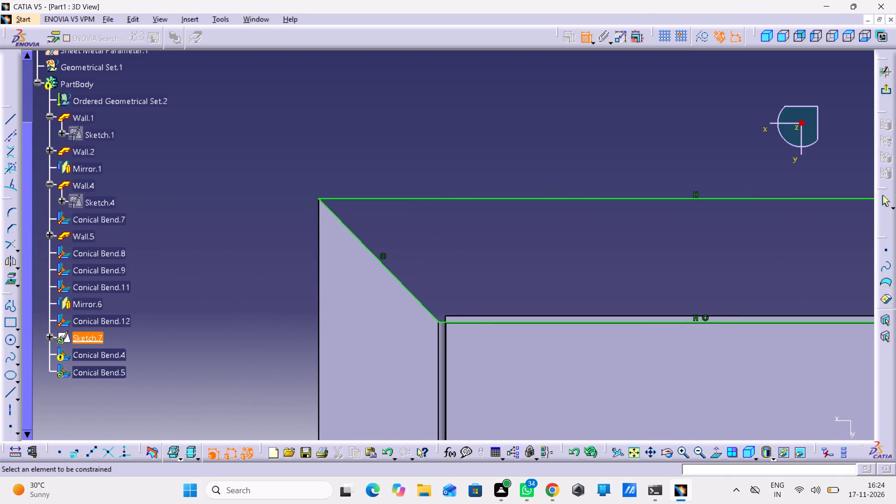
{"action": "middle_click_drag", "start_coordinate": [458, 239], "coordinate": [479, 277]}
{"action": "right_click", "coordinate": [458, 239]}
{"action": "middle_click_drag", "start_coordinate": [617, 308], "coordinate": [560, 286]}
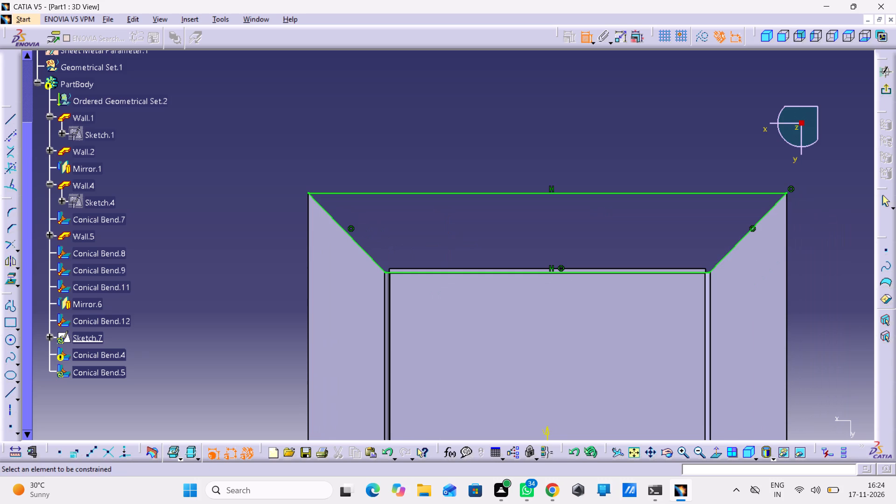
{"action": "left_click", "coordinate": [884, 88]}
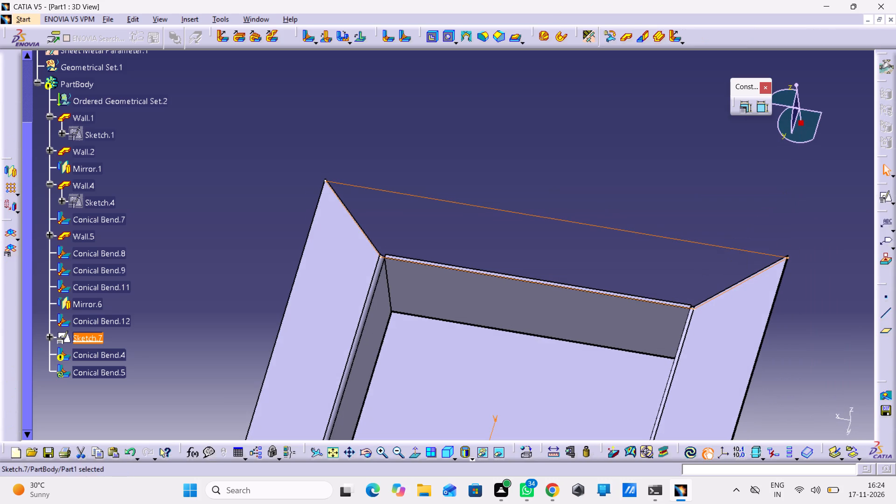
Create a sheet metal wall from the trapezoid profile Sketch.7 to form the end-wall flange.
{"action": "left_click", "coordinate": [619, 36]}
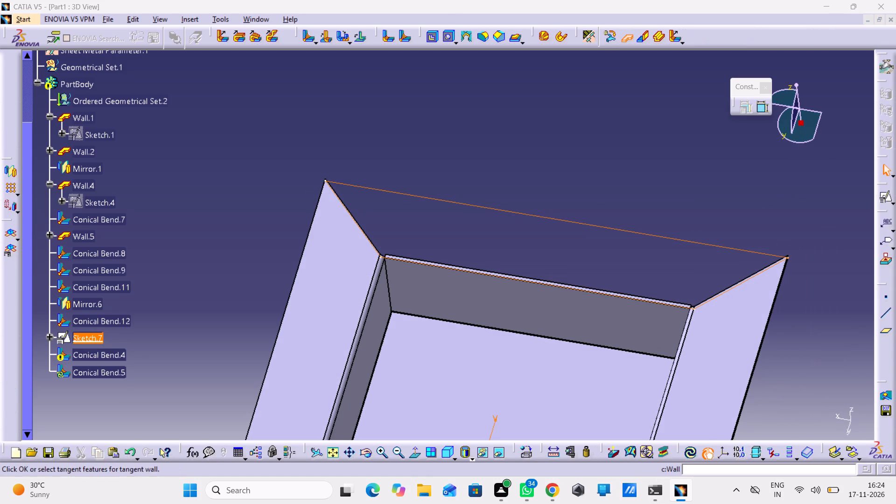
{"action": "middle_click_drag", "start_coordinate": [673, 169], "coordinate": [634, 124]}
{"action": "middle_click_drag", "start_coordinate": [694, 162], "coordinate": [661, 146]}
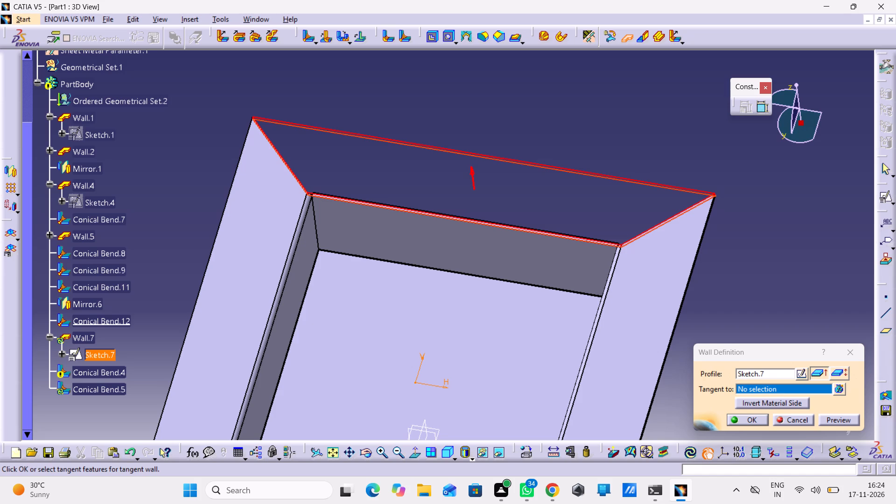
{"action": "key", "text": "Return"}
{"action": "key", "text": "Return"}
{"action": "left_click", "coordinate": [748, 417]}
{"action": "left_click", "coordinate": [768, 377]}
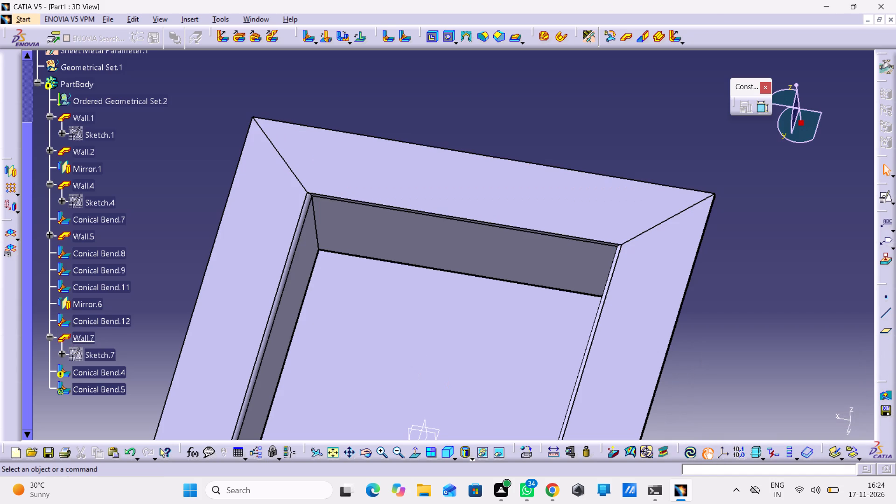
Create a conical bend between the new end flange and end wall Wall.5 with a left radius of 0.25 mm.
{"action": "middle_click_drag", "start_coordinate": [743, 292], "coordinate": [718, 291]}
{"action": "right_click_drag", "start_coordinate": [743, 292], "coordinate": [718, 291]}
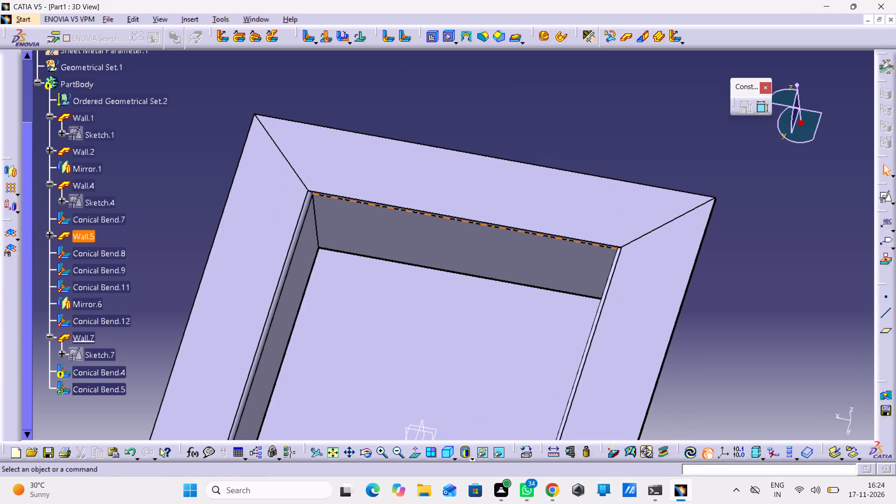
{"action": "middle_click_drag", "start_coordinate": [503, 254], "coordinate": [531, 203]}
{"action": "right_click_drag", "start_coordinate": [501, 254], "coordinate": [531, 203]}
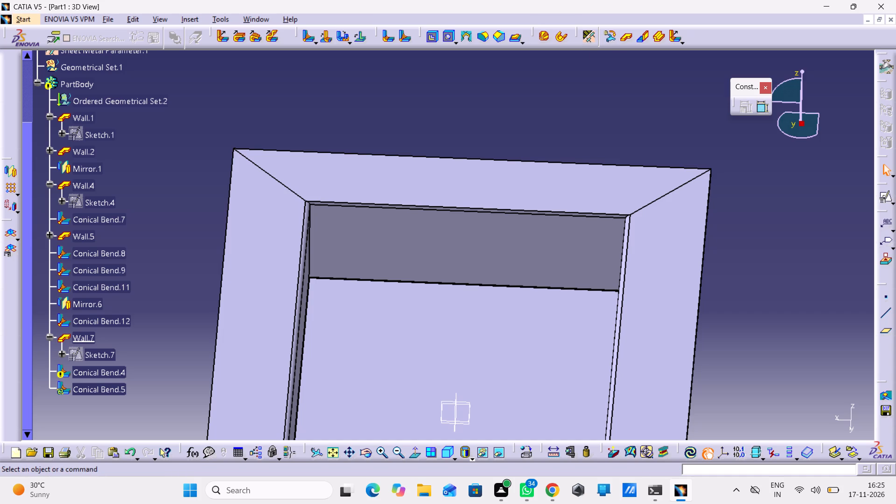
{"action": "double_click", "coordinate": [309, 41]}
{"action": "left_click", "coordinate": [528, 191]}
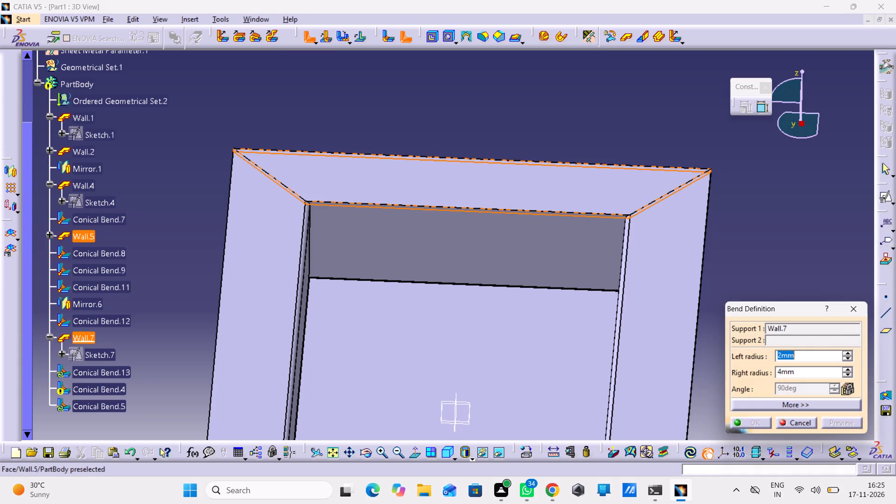
{"action": "left_click", "coordinate": [545, 245]}
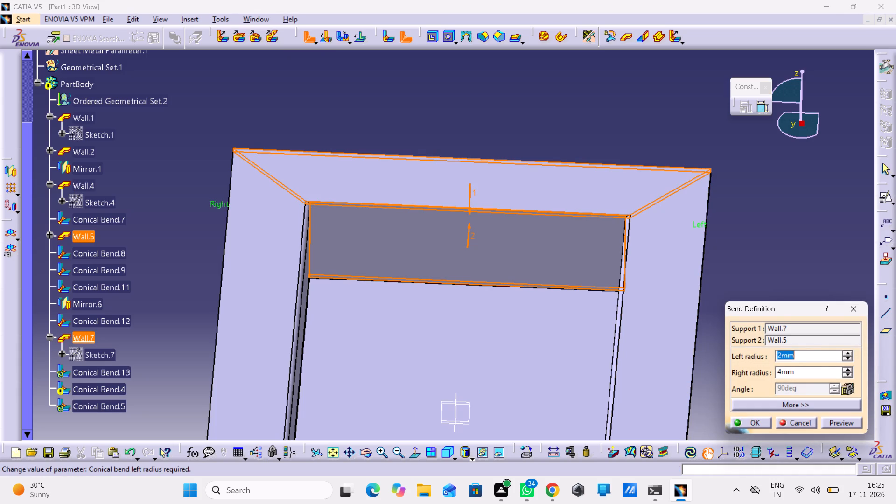
{"action": "double_click", "coordinate": [810, 356]}
{"action": "key", "text": "period"}
{"action": "type", "text": "25"}
{"action": "key", "text": "Return"}
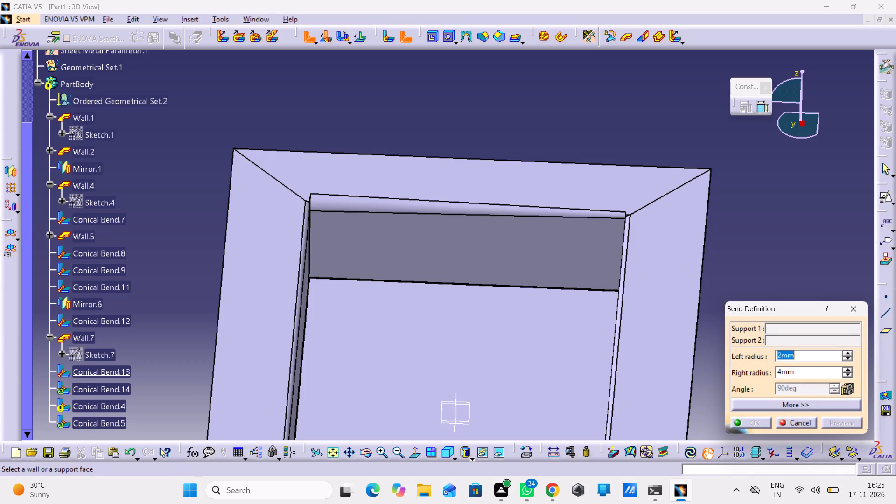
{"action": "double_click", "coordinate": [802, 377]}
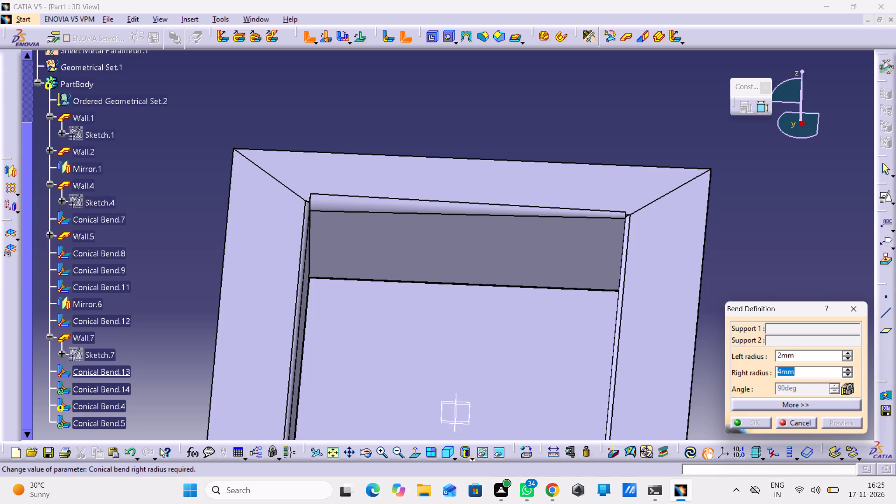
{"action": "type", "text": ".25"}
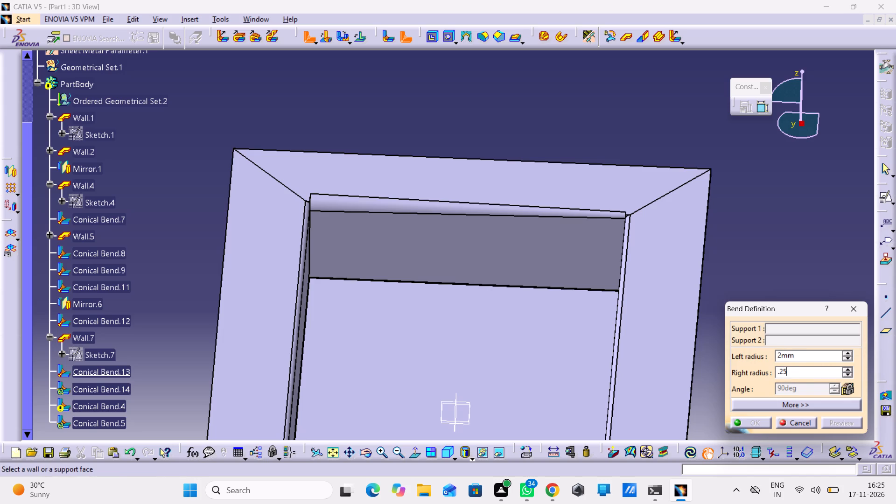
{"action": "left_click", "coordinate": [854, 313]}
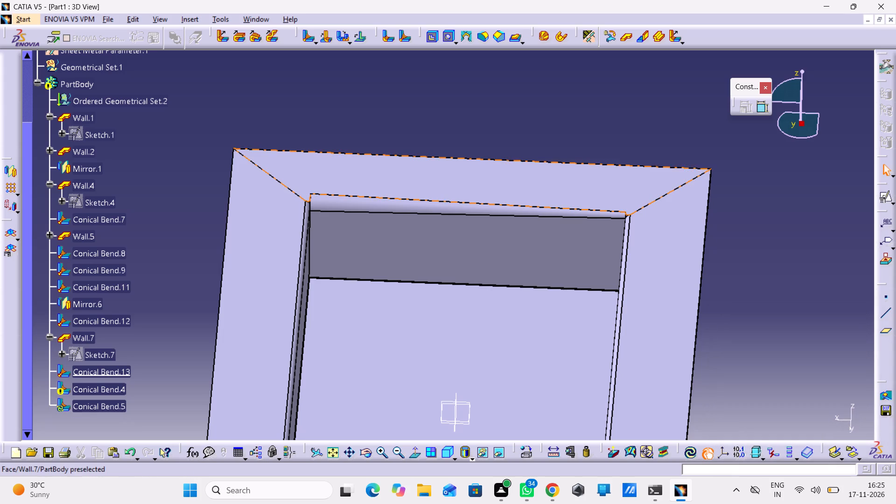
Set the right radius of the conical bend between the end flange and end wall Wall.5 to 0.25 mm.
{"action": "double_click", "coordinate": [407, 203]}
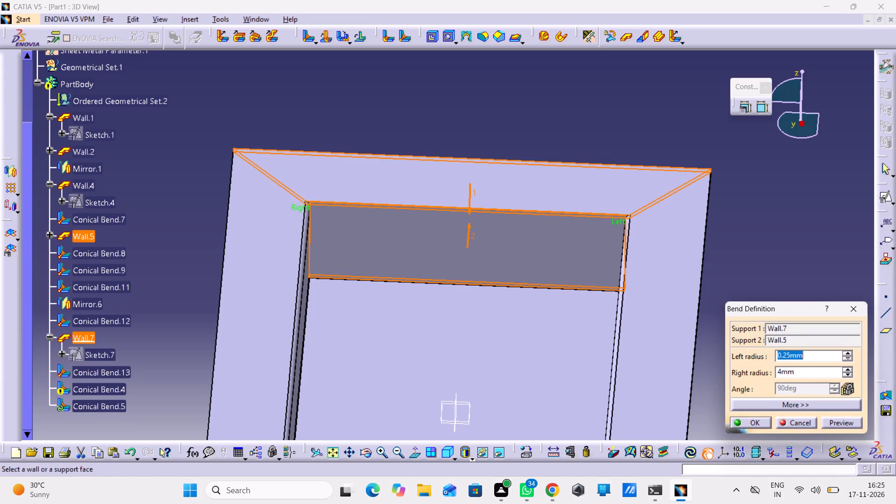
{"action": "double_click", "coordinate": [798, 375]}
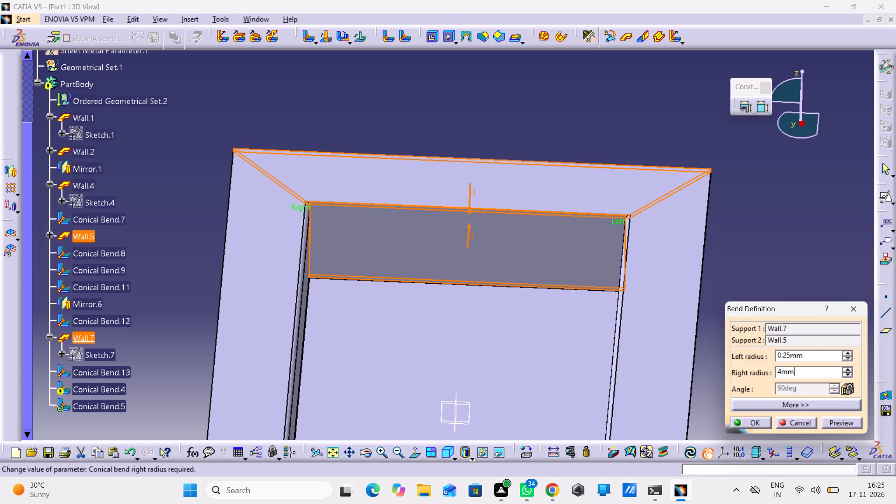
{"action": "type", "text": ".25"}
{"action": "left_click", "coordinate": [834, 423]}
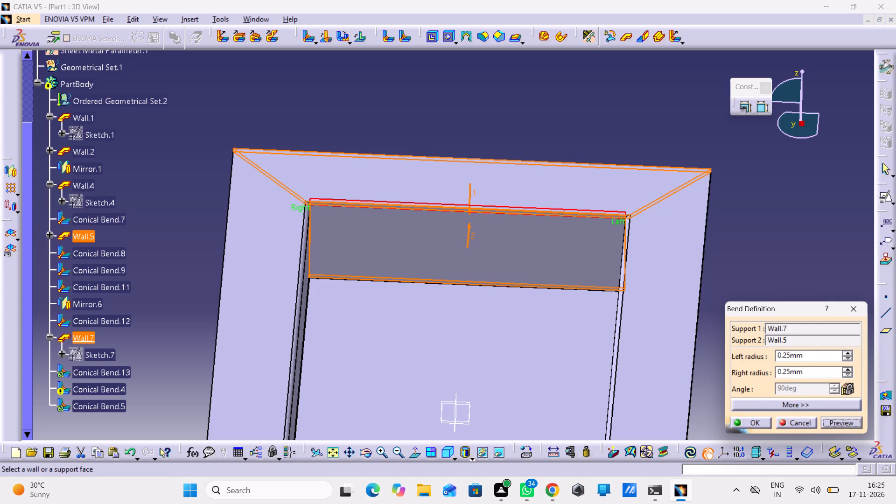
{"action": "left_click", "coordinate": [754, 422]}
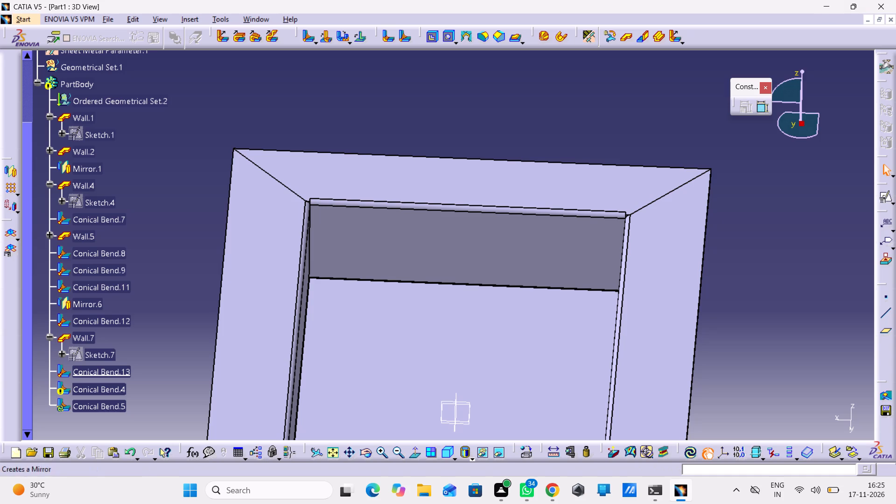
Unfold the part to check its flat pattern, and fold it back.
{"action": "left_click", "coordinate": [6, 231]}
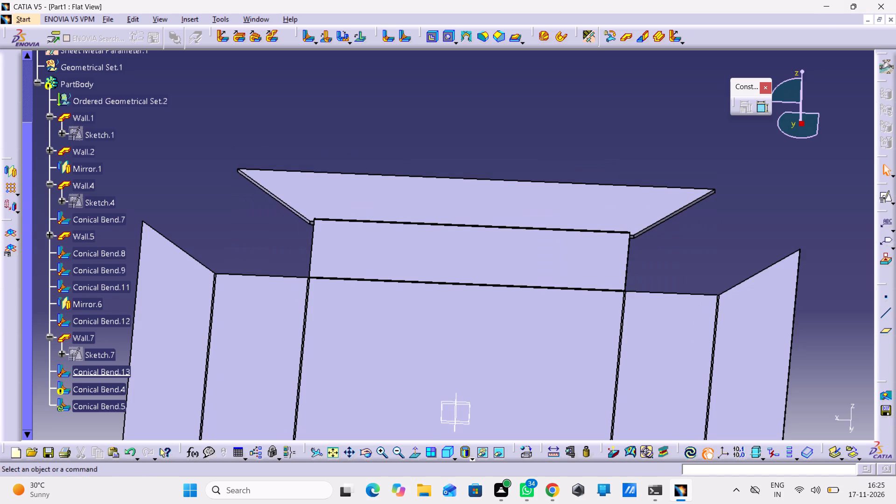
{"action": "left_click", "coordinate": [6, 234]}
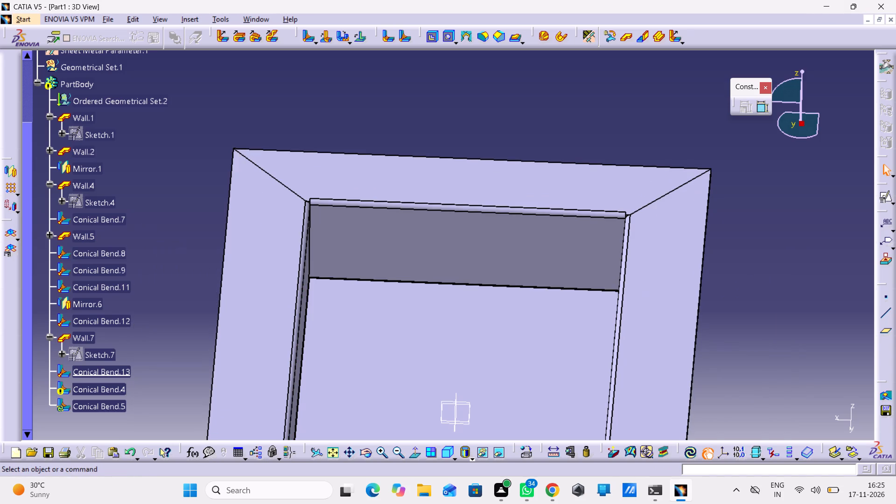
Create a square corner relief of 3 mm length where the base bends of end wall Wall.5 and side wall Wall.2 meet.
{"action": "middle_click_drag", "start_coordinate": [180, 301], "coordinate": [465, 250]}
{"action": "right_click_drag", "start_coordinate": [180, 301], "coordinate": [465, 250]}
{"action": "middle_click_drag", "start_coordinate": [406, 280], "coordinate": [500, 255]}
{"action": "right_click_drag", "start_coordinate": [406, 280], "coordinate": [500, 255]}
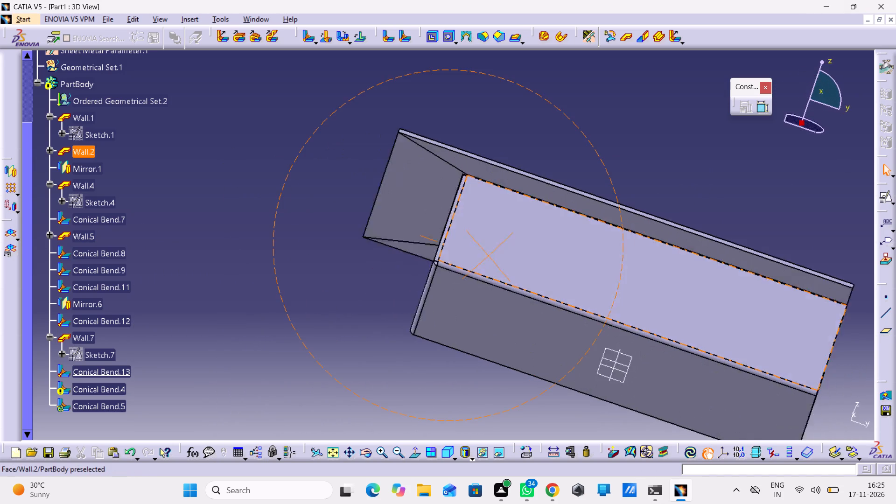
{"action": "right_click_drag", "start_coordinate": [500, 255], "coordinate": [526, 253]}
{"action": "middle_click_drag", "start_coordinate": [500, 255], "coordinate": [526, 253]}
{"action": "middle_click_drag", "start_coordinate": [422, 275], "coordinate": [415, 231]}
{"action": "right_click", "coordinate": [422, 275]}
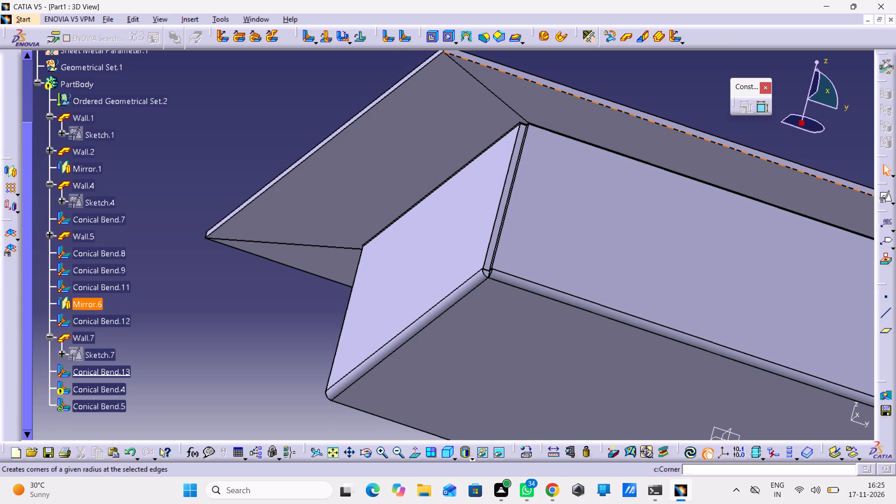
{"action": "left_click", "coordinate": [470, 33]}
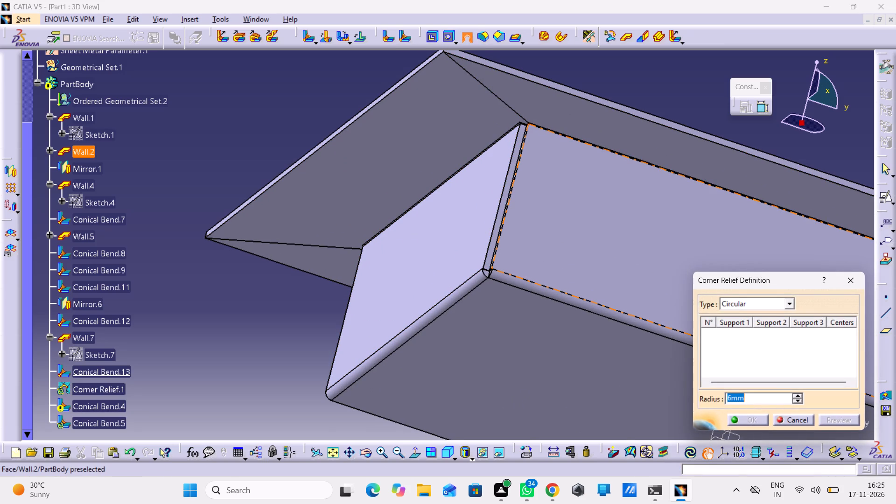
{"action": "left_click", "coordinate": [791, 305]}
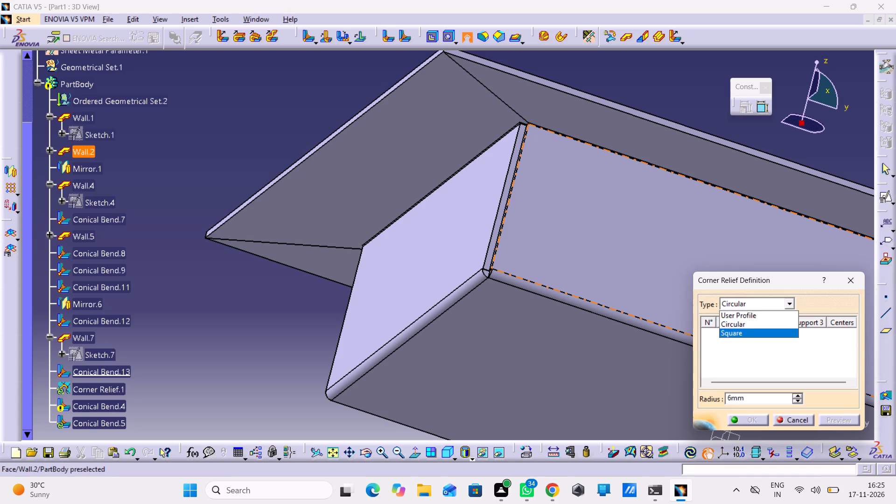
{"action": "left_click", "coordinate": [733, 332]}
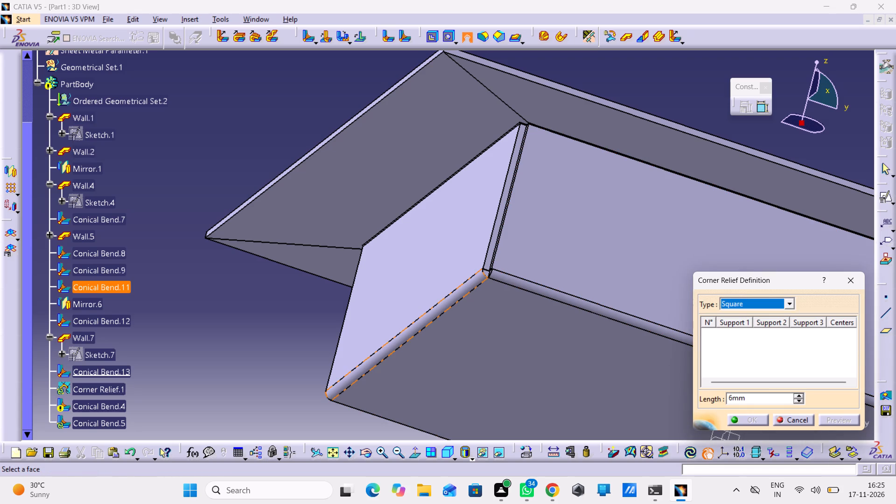
{"action": "left_click", "coordinate": [470, 286]}
{"action": "left_click", "coordinate": [505, 282]}
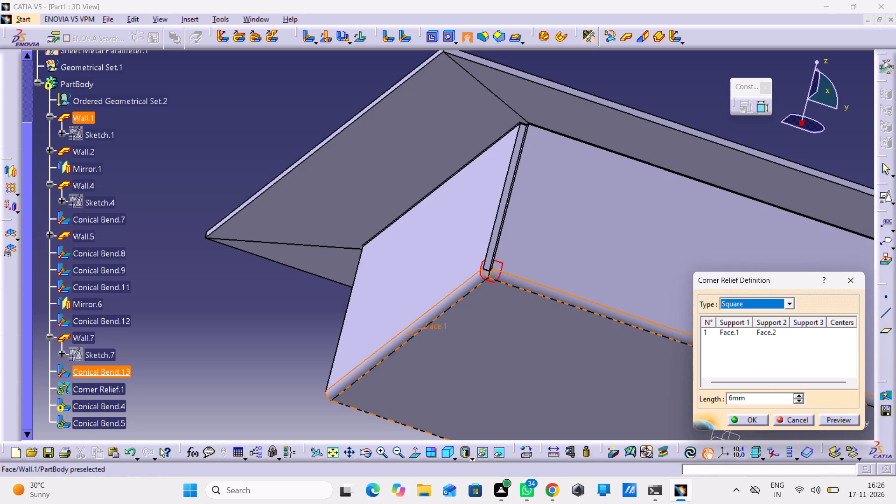
{"action": "double_click", "coordinate": [751, 401]}
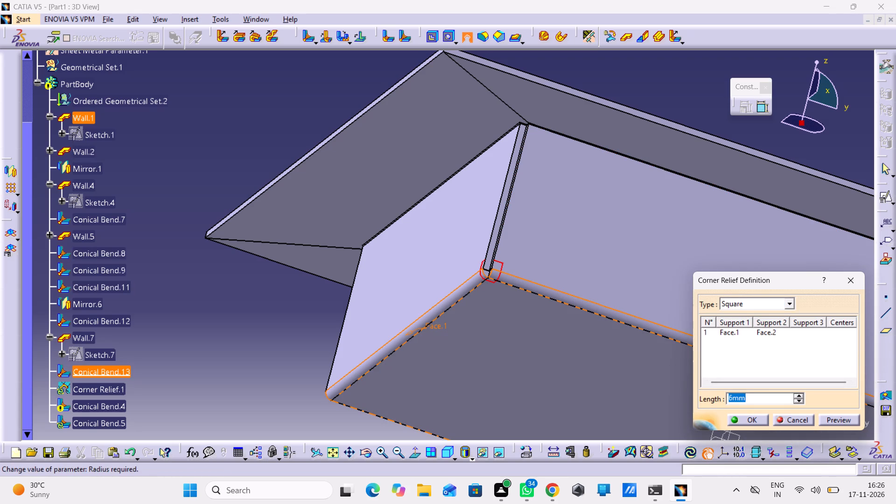
{"action": "key", "text": "3"}
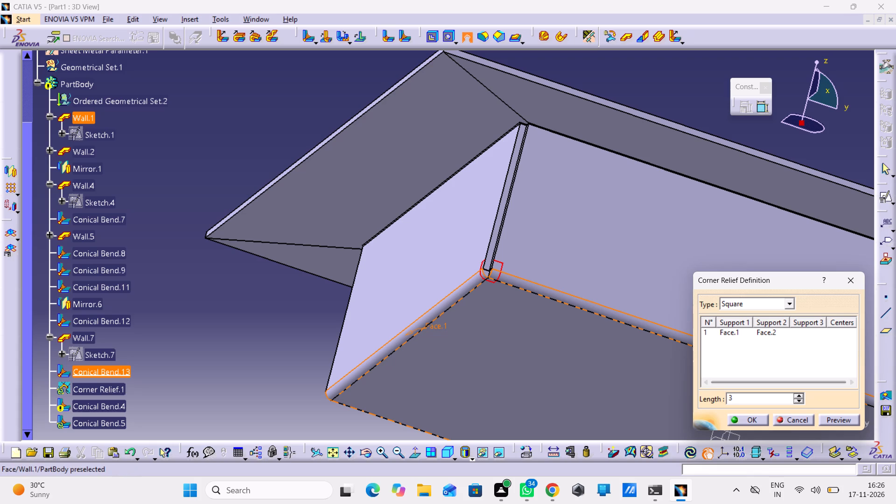
{"action": "left_click", "coordinate": [757, 422]}
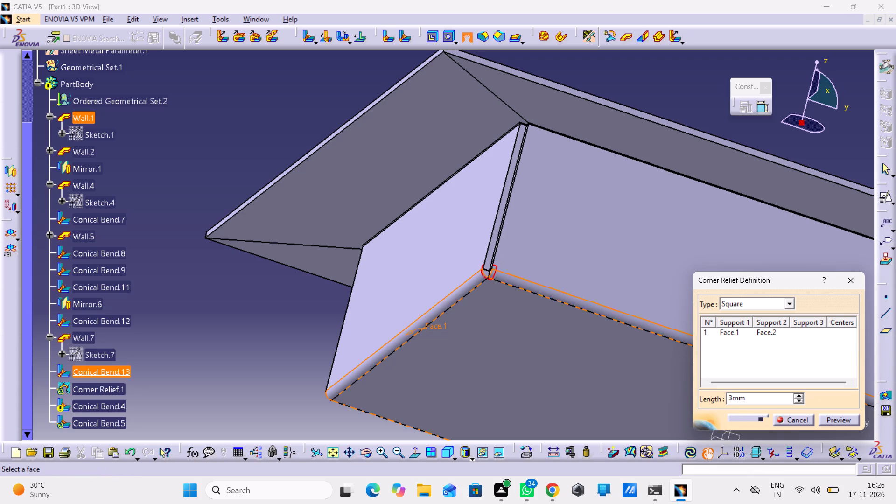
{"action": "left_click", "coordinate": [749, 419]}
Create a second square corner relief of 3 mm length at the opposite base corner, between the end-wall bend and the mirrored side-wall bend.
{"action": "middle_click_drag", "start_coordinate": [395, 342], "coordinate": [421, 327]}
{"action": "right_click_drag", "start_coordinate": [395, 342], "coordinate": [421, 327]}
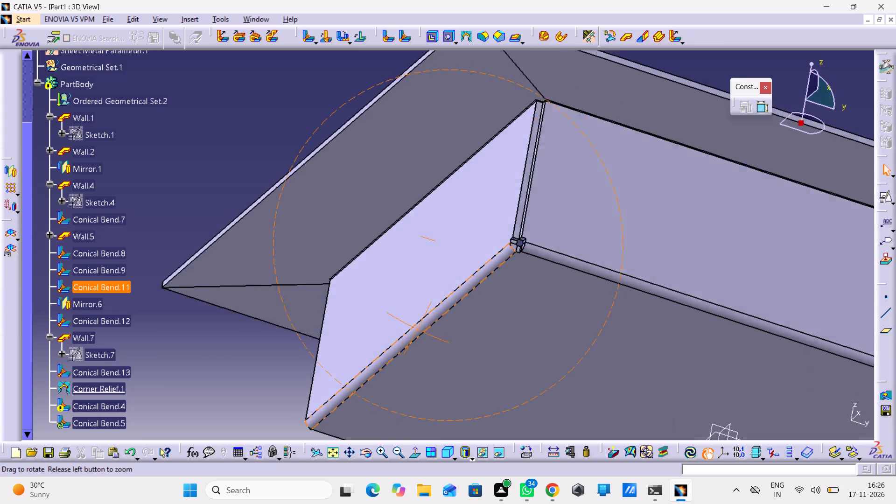
{"action": "middle_click_drag", "start_coordinate": [421, 327], "coordinate": [637, 263]}
{"action": "right_click_drag", "start_coordinate": [421, 327], "coordinate": [637, 263]}
{"action": "middle_click_drag", "start_coordinate": [483, 320], "coordinate": [539, 220]}
{"action": "right_click_drag", "start_coordinate": [501, 268], "coordinate": [538, 221]}
{"action": "middle_click_drag", "start_coordinate": [437, 295], "coordinate": [416, 217]}
{"action": "right_click_drag", "start_coordinate": [434, 290], "coordinate": [416, 217]}
{"action": "middle_click_drag", "start_coordinate": [392, 289], "coordinate": [416, 245]}
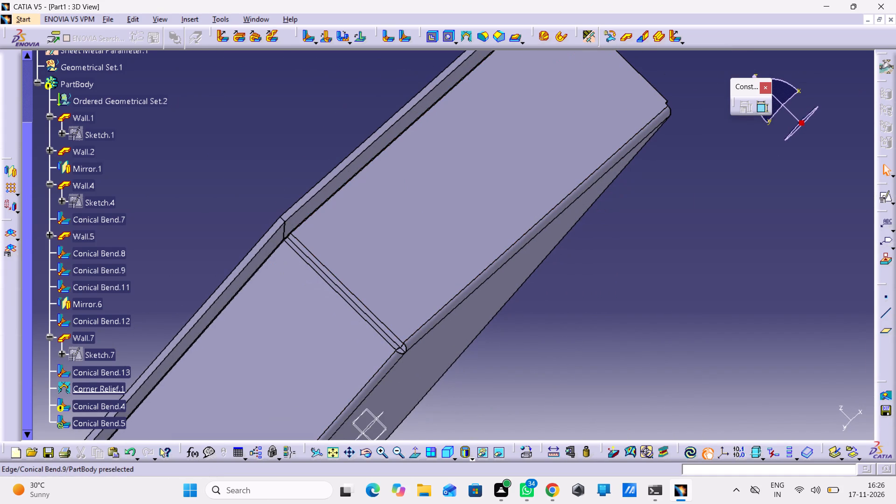
{"action": "double_click", "coordinate": [468, 35]}
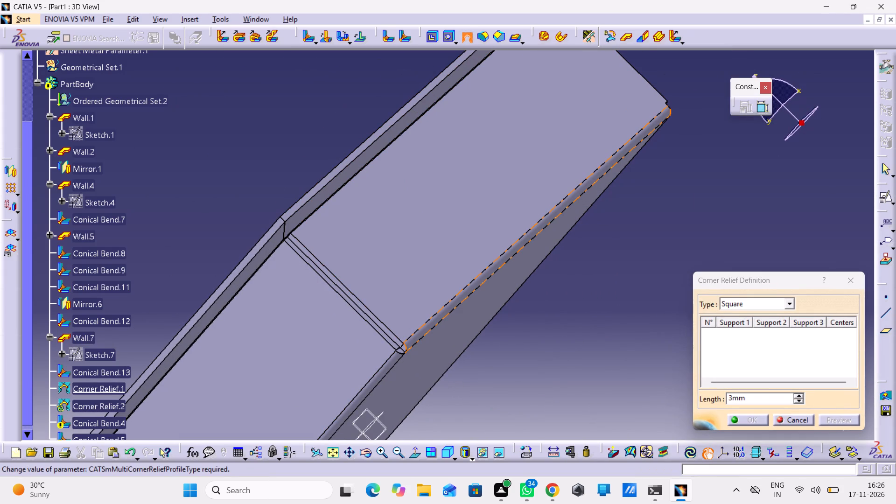
{"action": "left_click", "coordinate": [789, 305]}
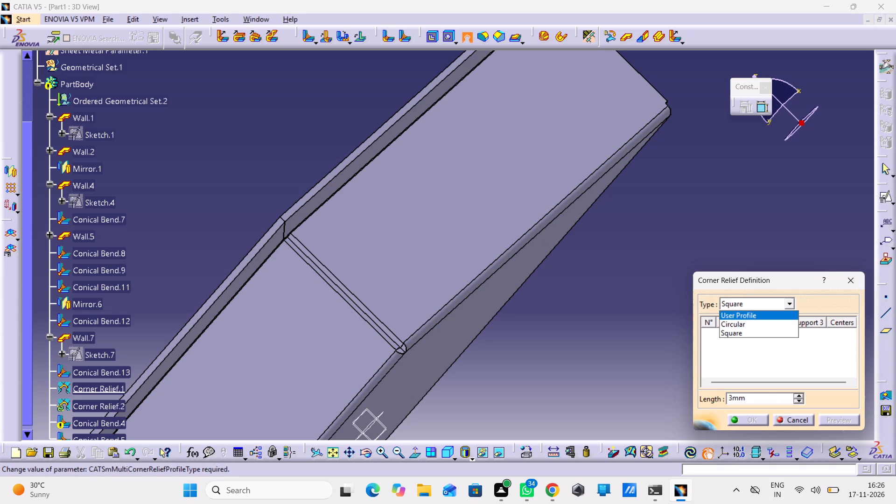
{"action": "left_click", "coordinate": [738, 303]}
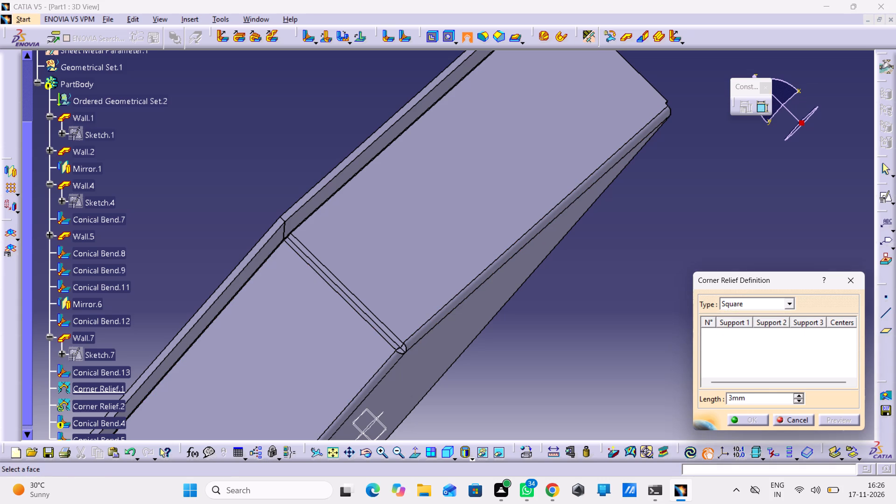
{"action": "left_click", "coordinate": [393, 359]}
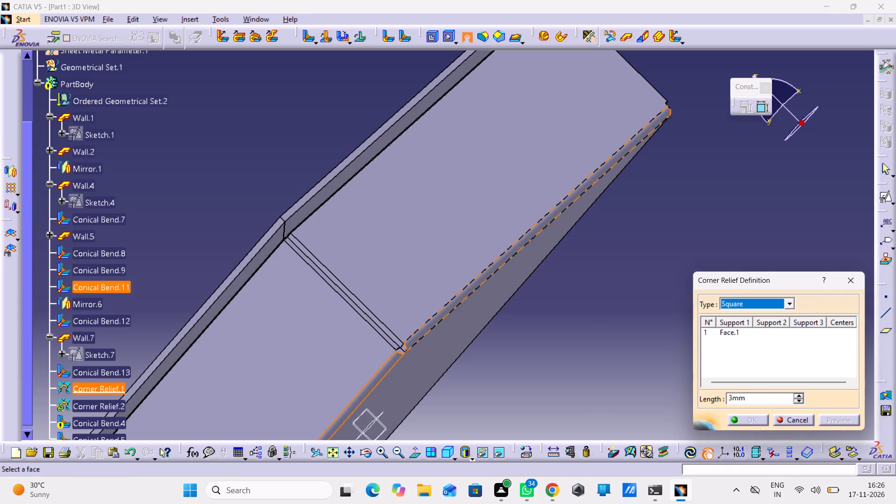
{"action": "left_click", "coordinate": [417, 341]}
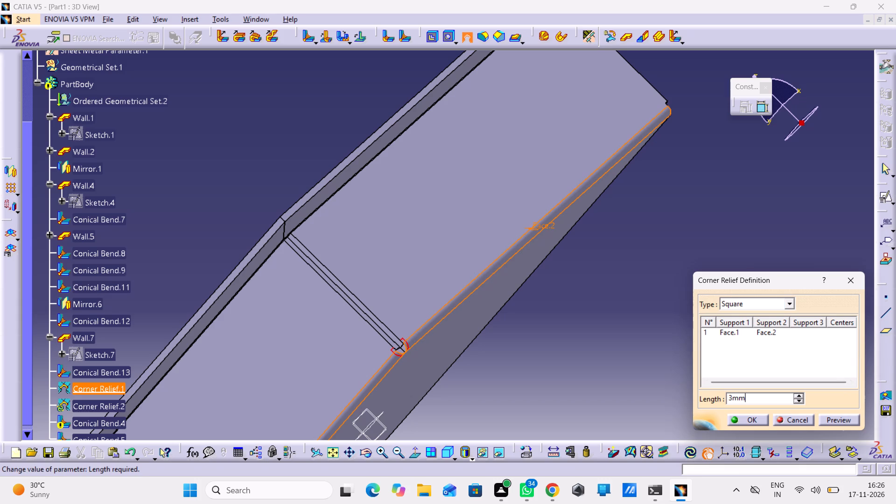
{"action": "double_click", "coordinate": [752, 398]}
{"action": "key", "text": "3"}
{"action": "left_click", "coordinate": [756, 423]}
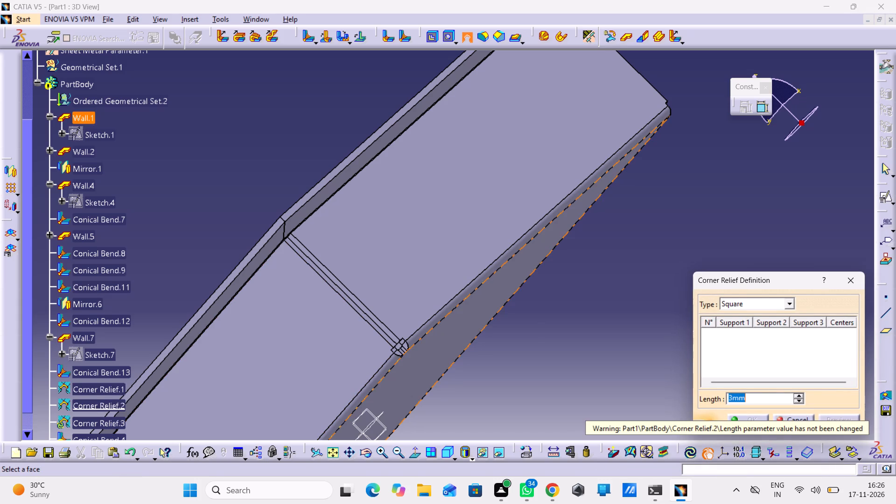
{"action": "left_click", "coordinate": [851, 280]}
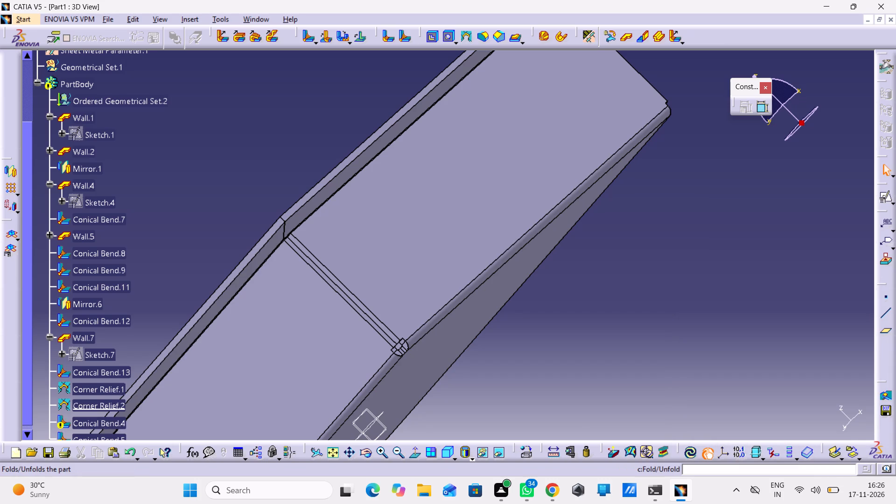
Unfold the part into its flat pattern and show the whole pattern in top view.
{"action": "left_click", "coordinate": [6, 230]}
{"action": "middle_click_drag", "start_coordinate": [341, 250], "coordinate": [421, 260]}
{"action": "right_click_drag", "start_coordinate": [341, 250], "coordinate": [421, 260]}
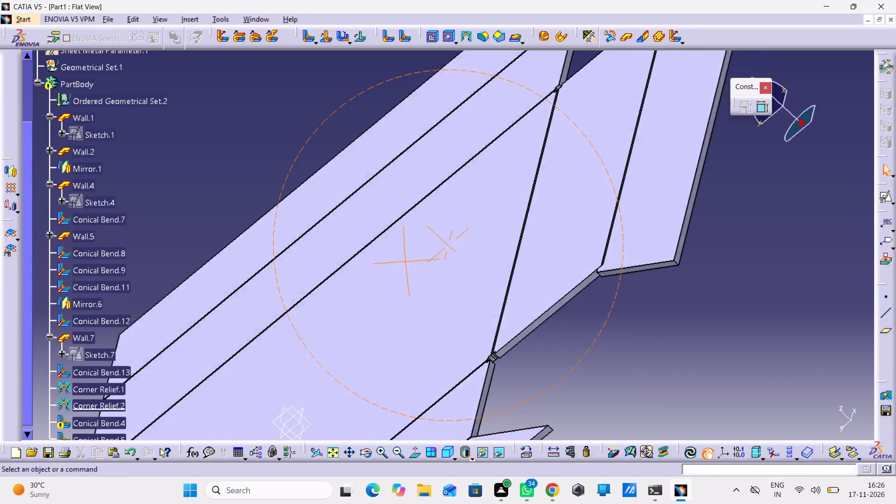
{"action": "right_click_drag", "start_coordinate": [421, 260], "coordinate": [462, 243]}
{"action": "middle_click_drag", "start_coordinate": [421, 260], "coordinate": [462, 243]}
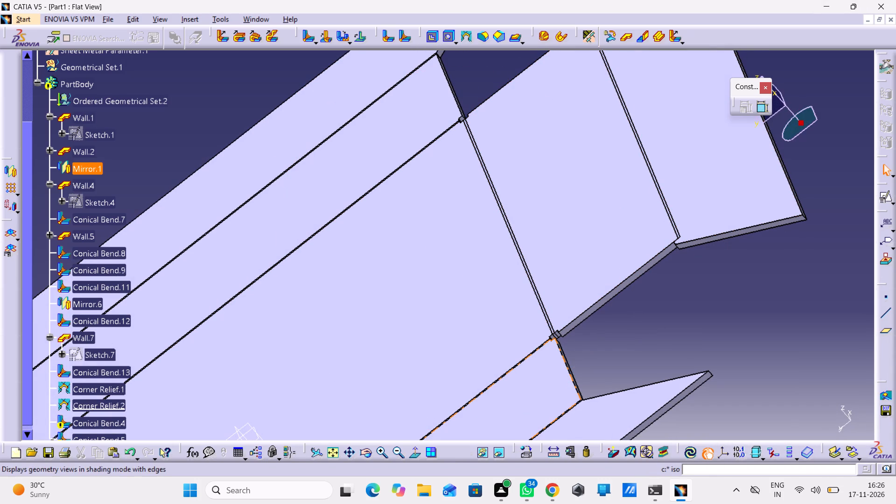
{"action": "left_click", "coordinate": [454, 456]}
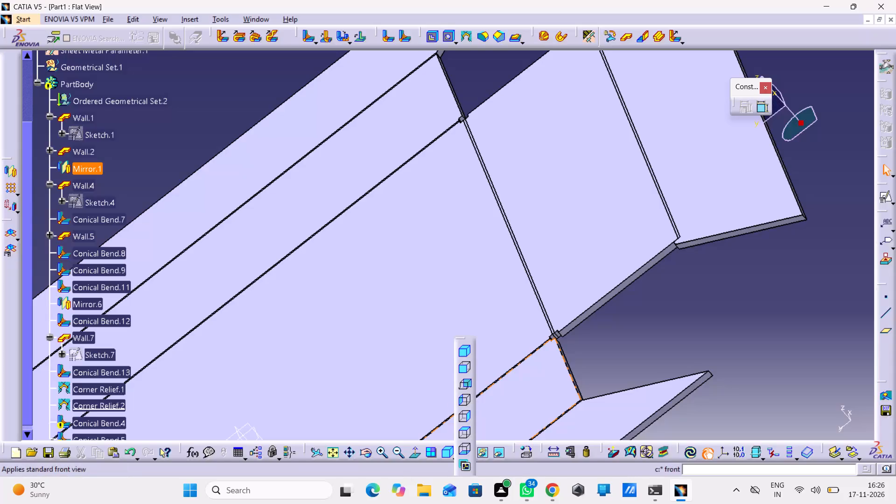
{"action": "left_click", "coordinate": [464, 431]}
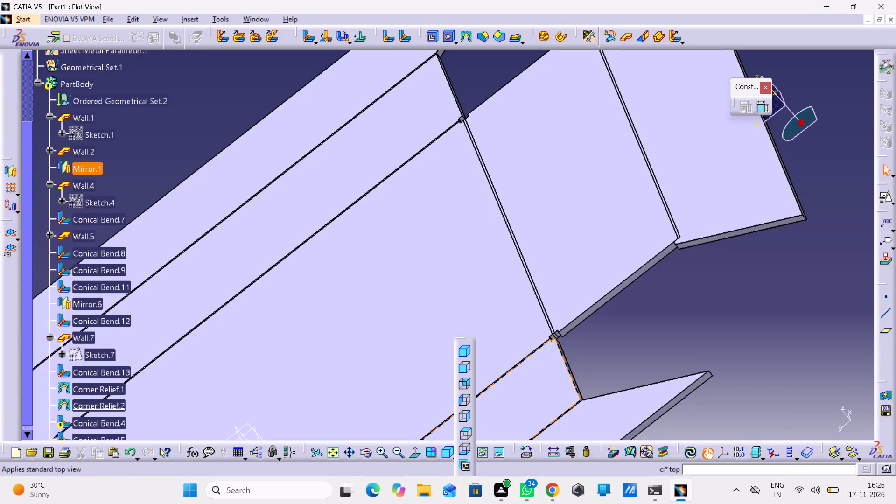
{"action": "middle_click_drag", "start_coordinate": [458, 364], "coordinate": [476, 407]}
{"action": "right_click", "coordinate": [458, 364]}
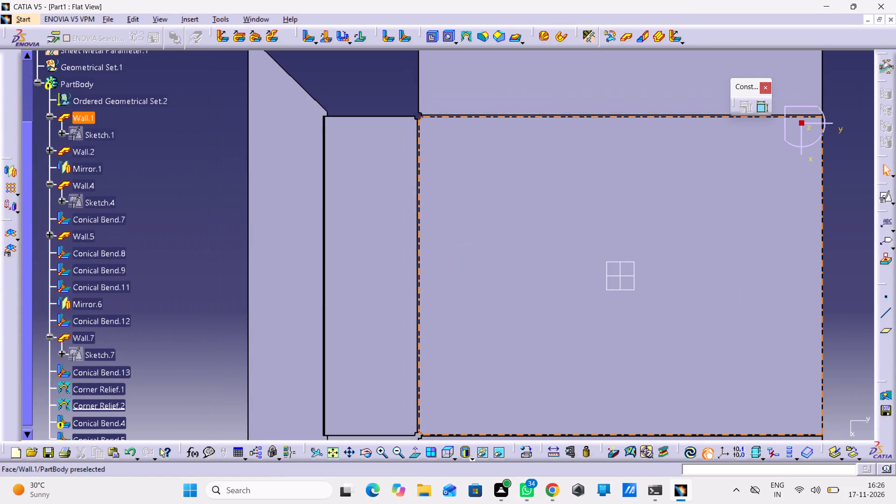
{"action": "middle_click_drag", "start_coordinate": [476, 394], "coordinate": [483, 315]}
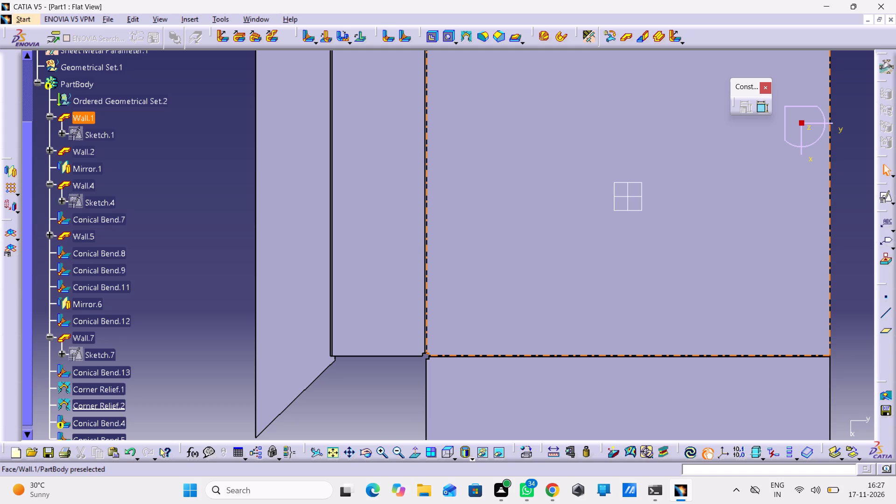
{"action": "middle_click_drag", "start_coordinate": [532, 144], "coordinate": [540, 211]}
{"action": "right_click", "coordinate": [532, 144]}
{"action": "middle_click_drag", "start_coordinate": [573, 173], "coordinate": [554, 199]}
Create a positioned sketch on the face of base Wall.1 in the flat pattern, with axes swapped and V reversed.
{"action": "left_click", "coordinate": [547, 208]}
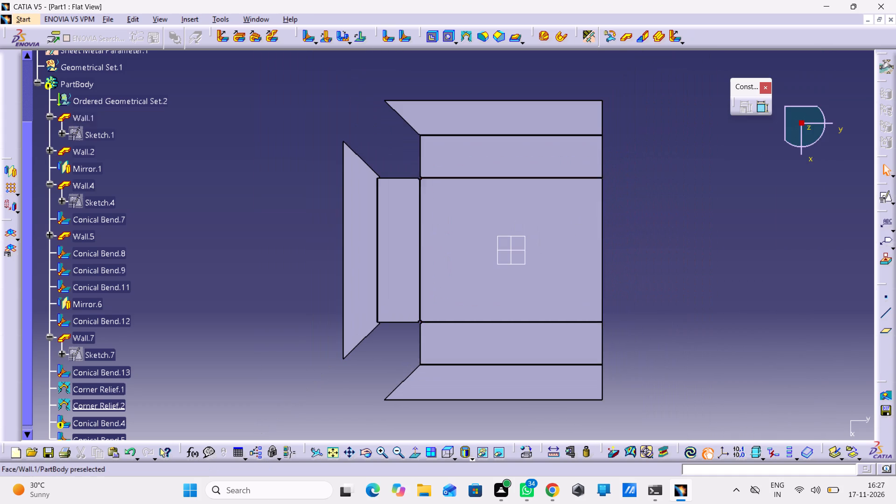
{"action": "left_click", "coordinate": [884, 200]}
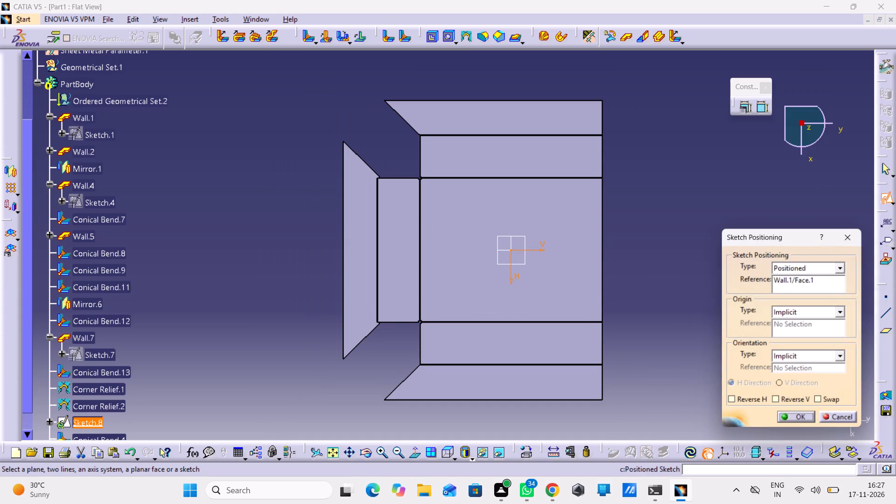
{"action": "left_click", "coordinate": [820, 401]}
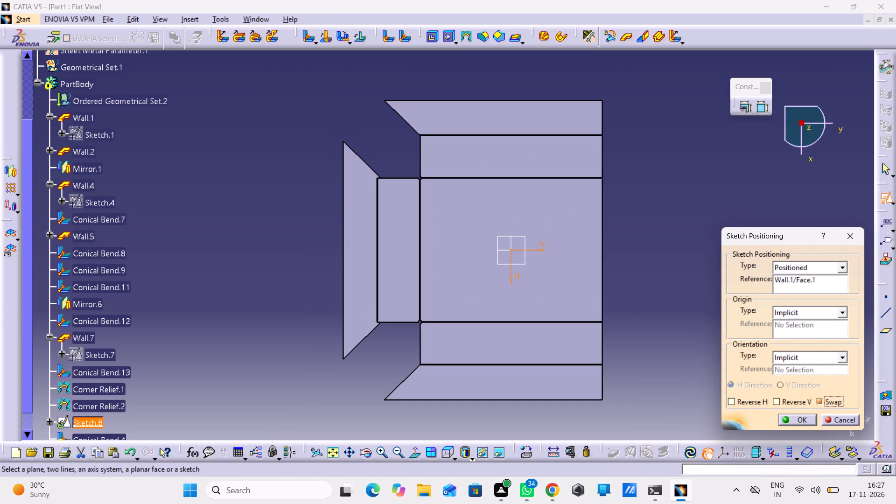
{"action": "left_click", "coordinate": [808, 399]}
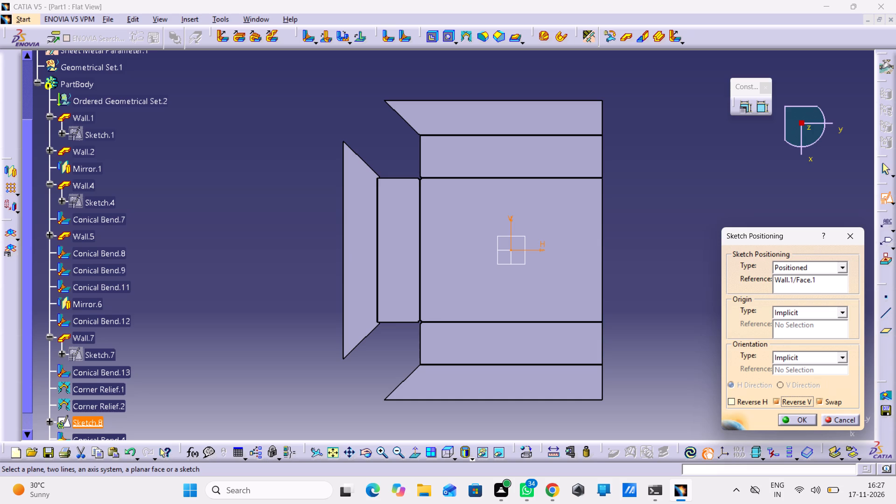
{"action": "left_click", "coordinate": [794, 421]}
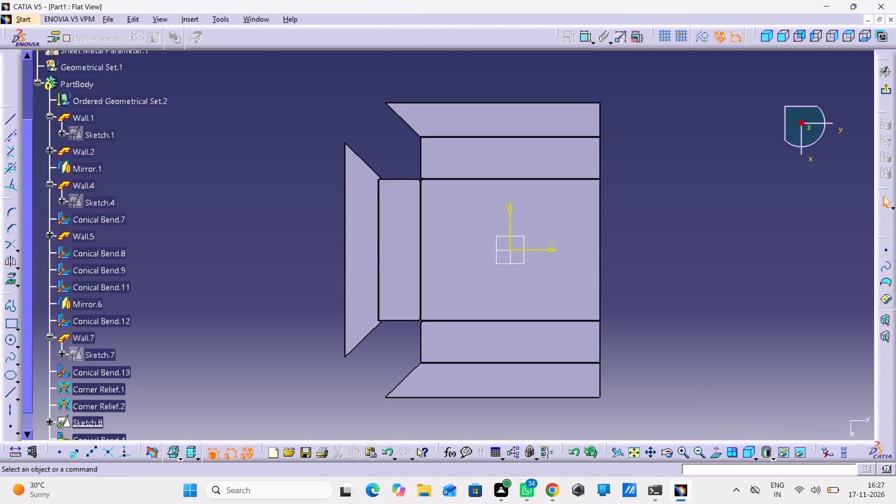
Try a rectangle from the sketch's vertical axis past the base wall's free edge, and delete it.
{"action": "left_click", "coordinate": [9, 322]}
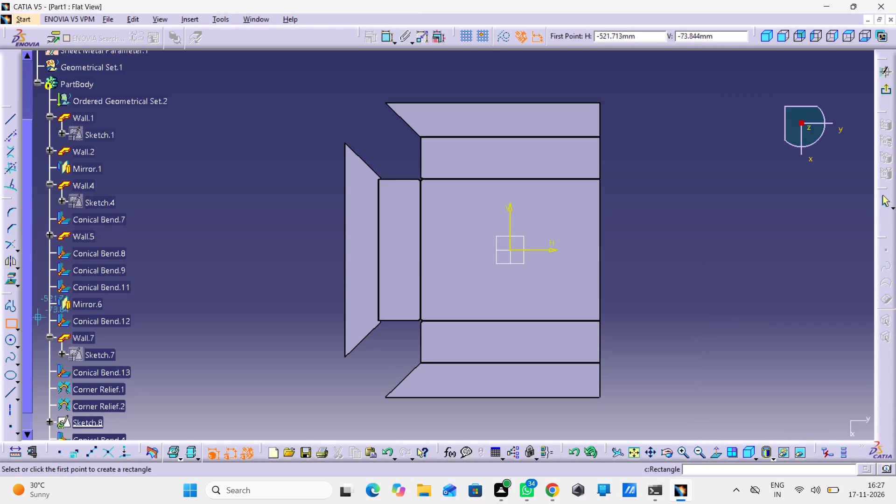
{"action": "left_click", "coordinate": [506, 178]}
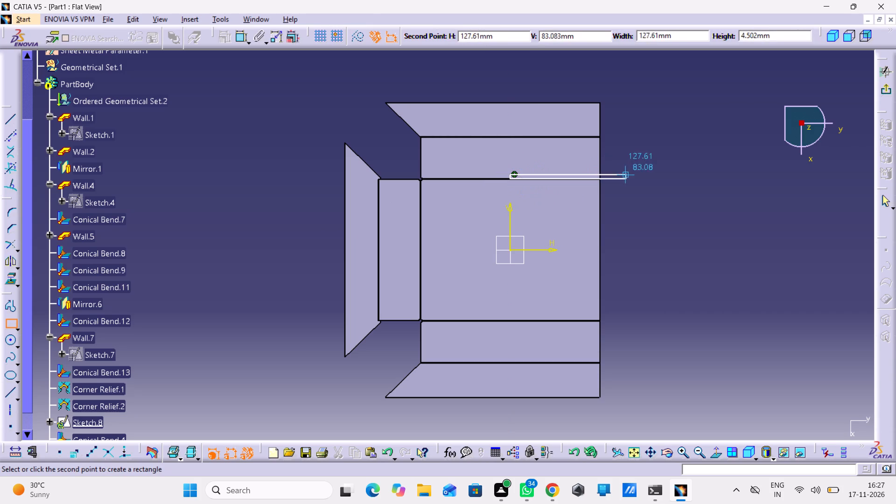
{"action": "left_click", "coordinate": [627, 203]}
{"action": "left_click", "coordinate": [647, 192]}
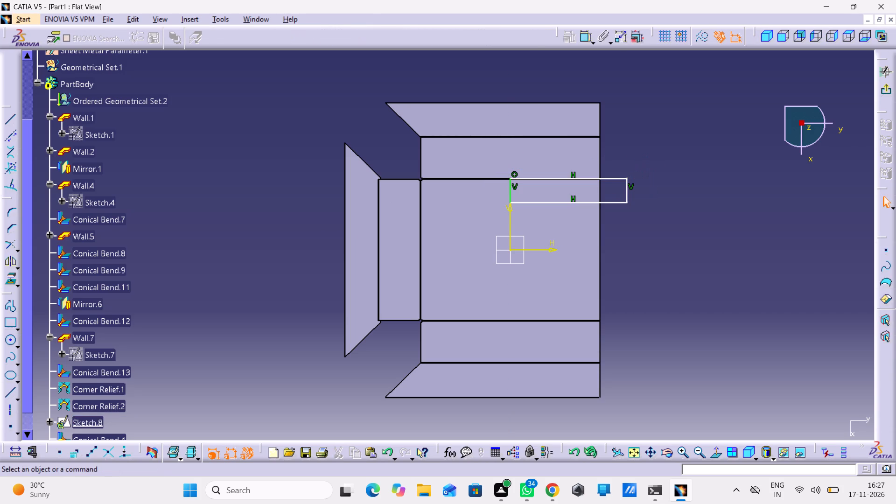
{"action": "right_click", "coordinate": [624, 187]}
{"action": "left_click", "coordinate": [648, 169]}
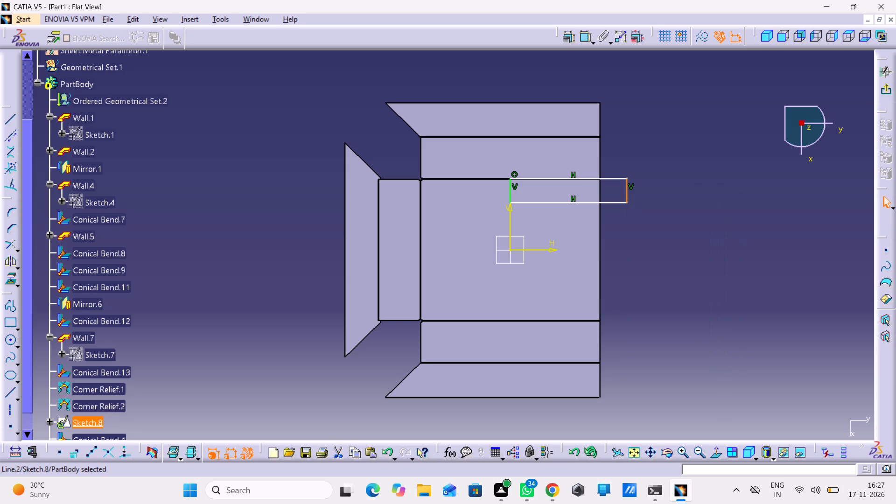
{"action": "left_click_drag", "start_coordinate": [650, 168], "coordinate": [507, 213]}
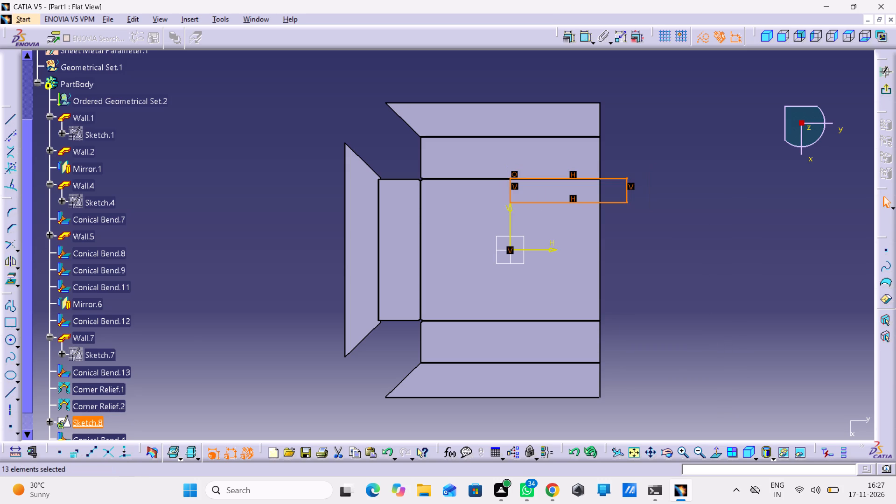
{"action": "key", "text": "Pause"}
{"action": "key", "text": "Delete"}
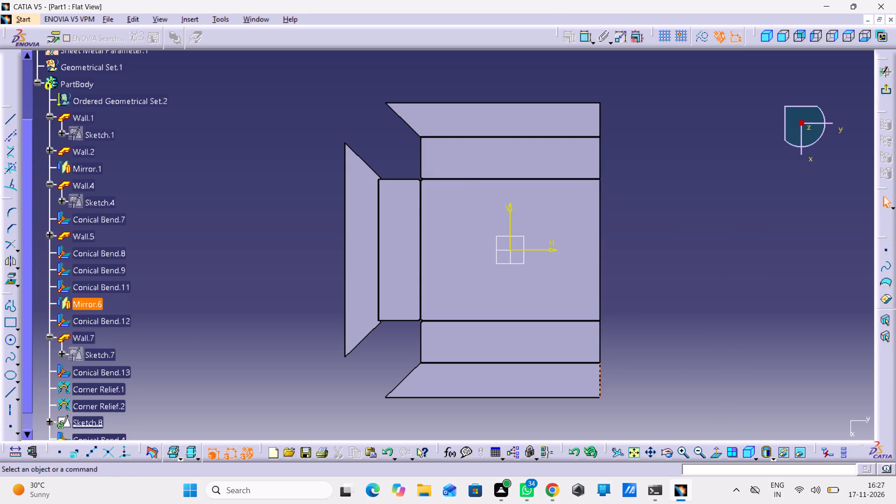
Sketch a rectangle about 90 mm wide and 23 mm high across the bend line between the base and the upper side wall.
{"action": "left_click", "coordinate": [10, 322]}
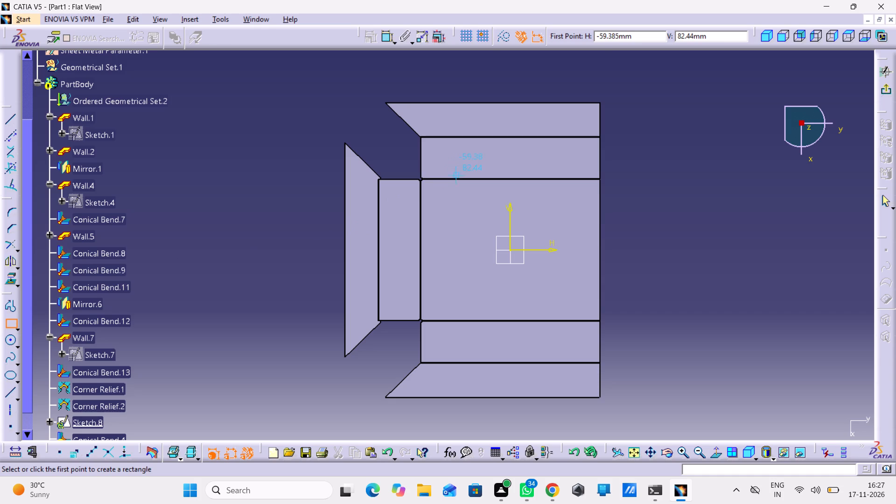
{"action": "left_click", "coordinate": [464, 175]}
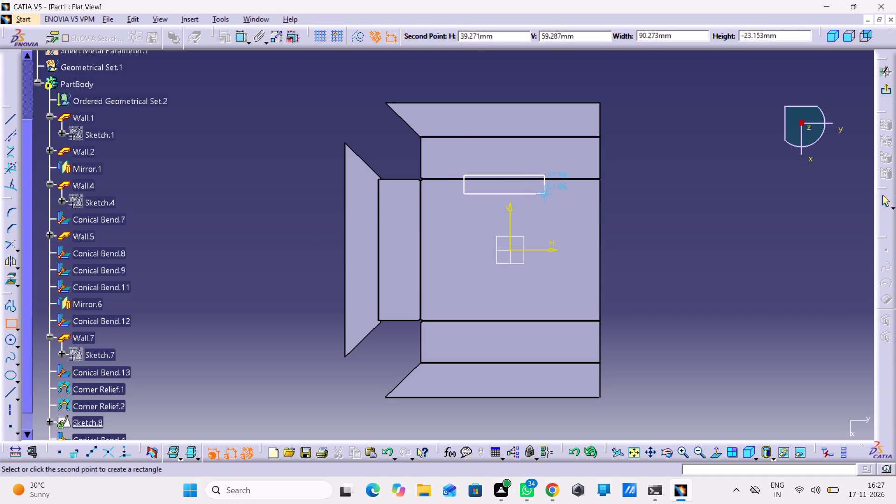
{"action": "left_click", "coordinate": [547, 196]}
{"action": "left_click", "coordinate": [765, 214]}
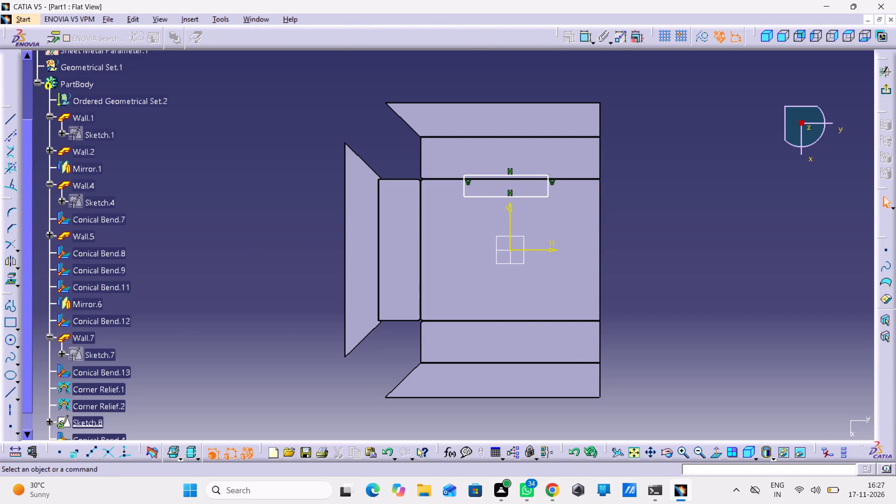
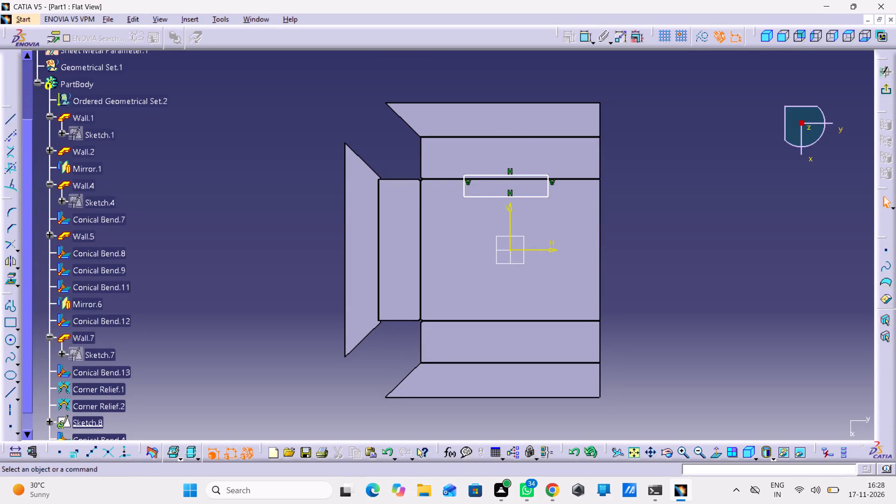
Dimension the sketched rectangle's height between its horizontal sides and set it to 50 mm.
{"action": "left_click", "coordinate": [584, 42]}
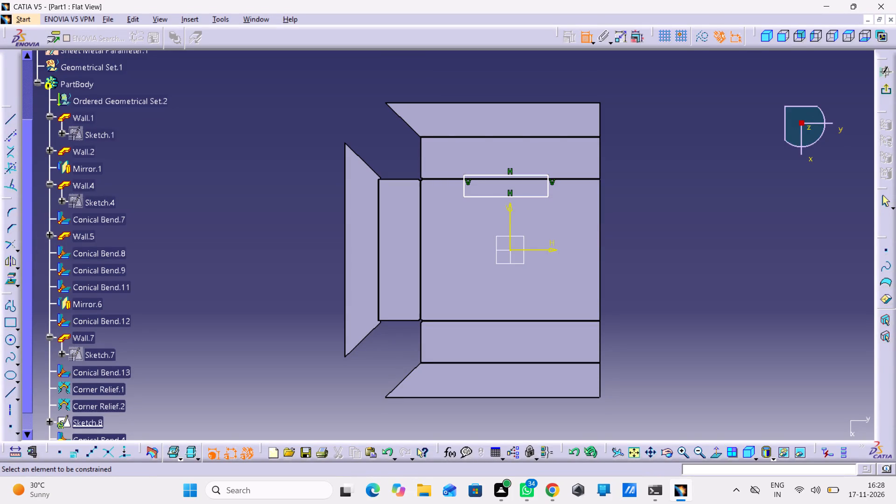
{"action": "left_click", "coordinate": [529, 174]}
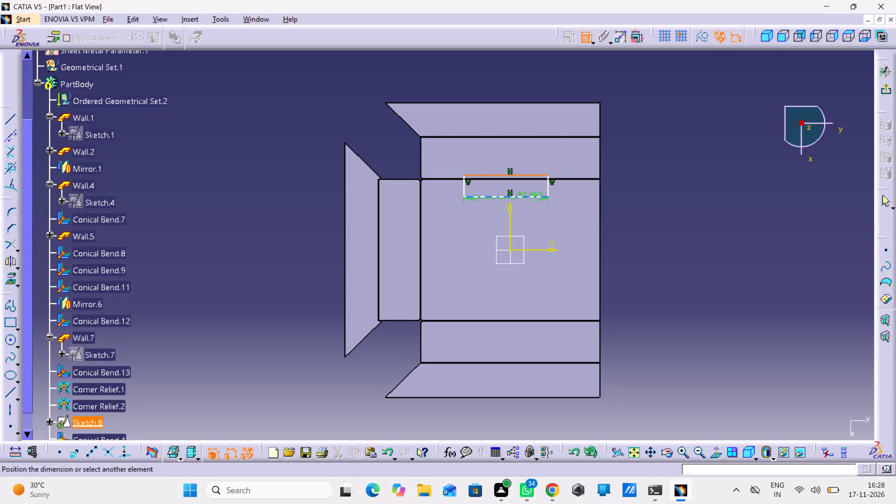
{"action": "left_click", "coordinate": [530, 196]}
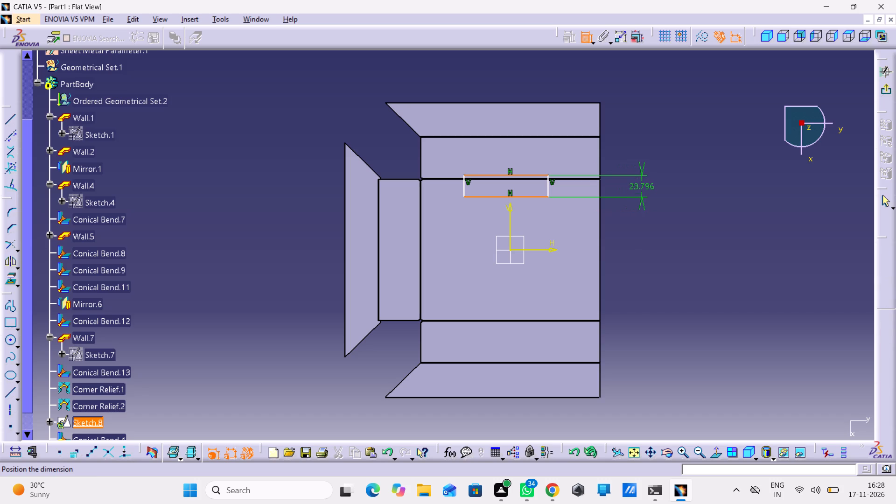
{"action": "left_click", "coordinate": [639, 189]}
{"action": "double_click", "coordinate": [636, 187]}
{"action": "type", "text": "50"}
{"action": "key", "text": "Return"}
Dimension the rectangle's top edge and set its length to 100 mm.
{"action": "scroll", "coordinate": [636, 187], "scroll_direction": "up", "scroll_amount": 1}
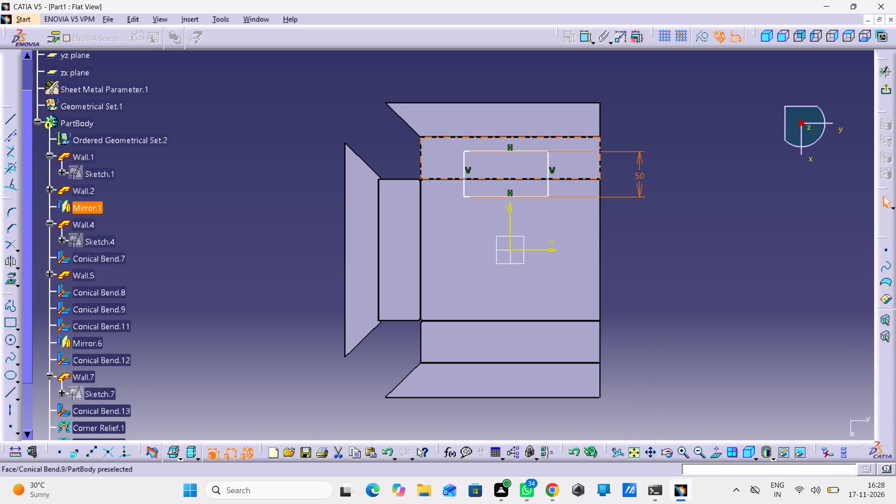
{"action": "left_click", "coordinate": [531, 150]}
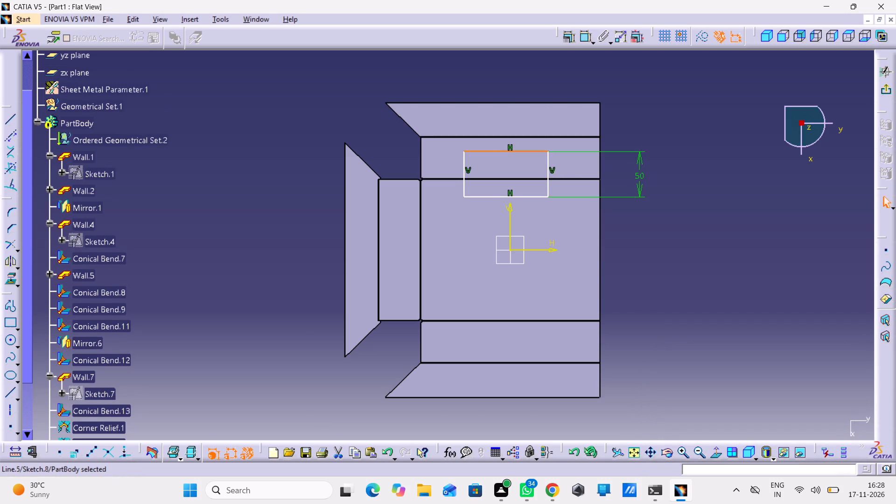
{"action": "left_click", "coordinate": [580, 44]}
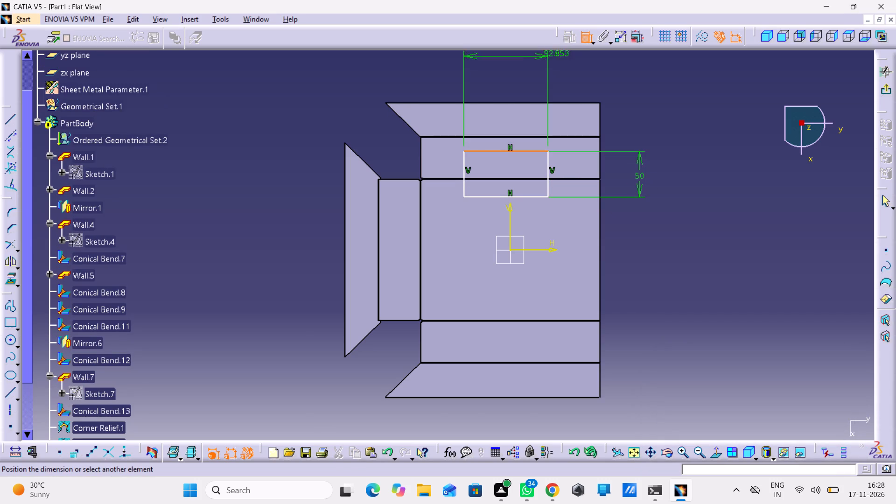
{"action": "left_click", "coordinate": [517, 74]}
{"action": "double_click", "coordinate": [517, 72]}
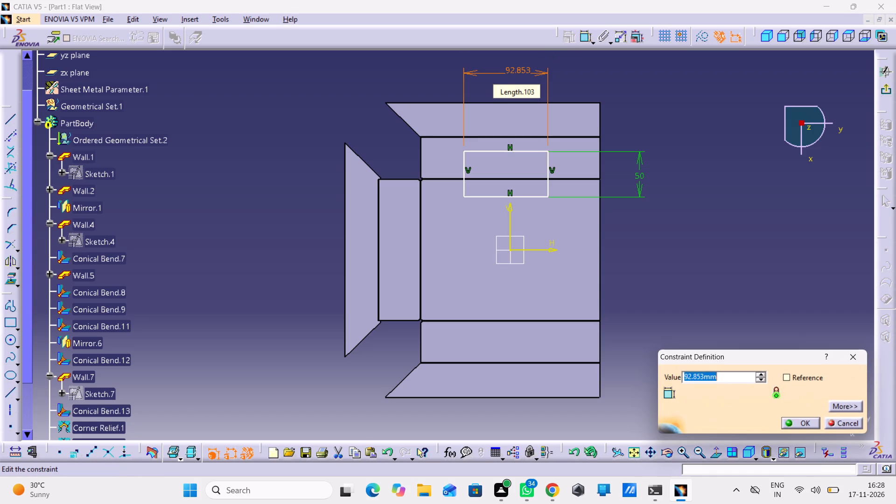
{"action": "type", "text": "100"}
{"action": "key", "text": "Return"}
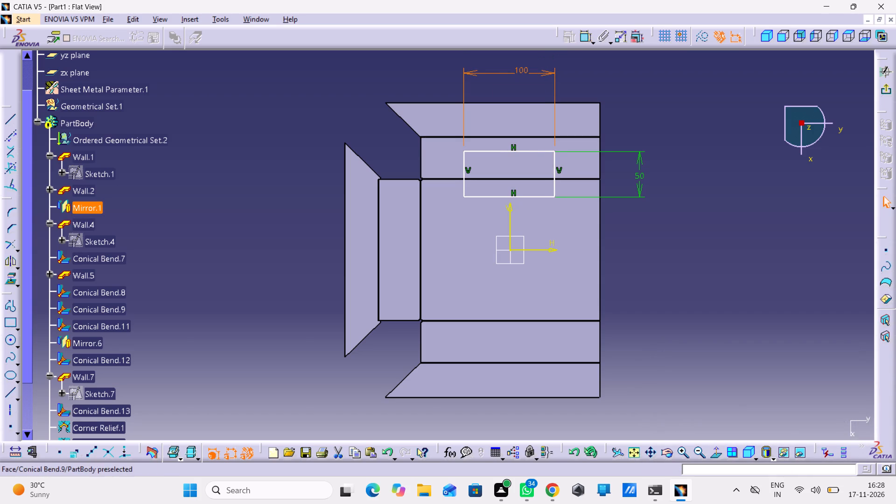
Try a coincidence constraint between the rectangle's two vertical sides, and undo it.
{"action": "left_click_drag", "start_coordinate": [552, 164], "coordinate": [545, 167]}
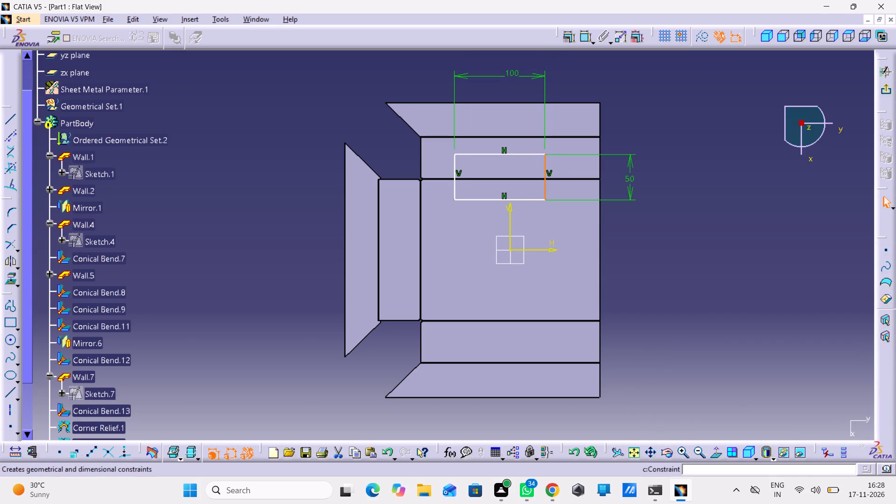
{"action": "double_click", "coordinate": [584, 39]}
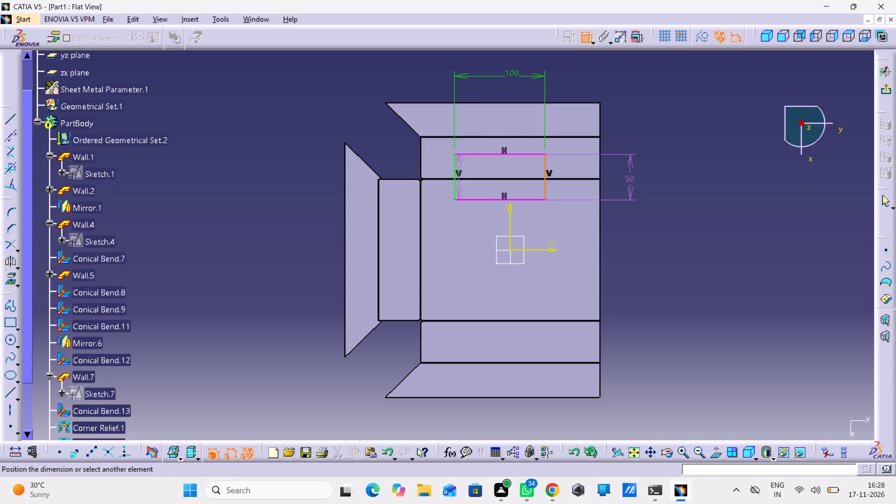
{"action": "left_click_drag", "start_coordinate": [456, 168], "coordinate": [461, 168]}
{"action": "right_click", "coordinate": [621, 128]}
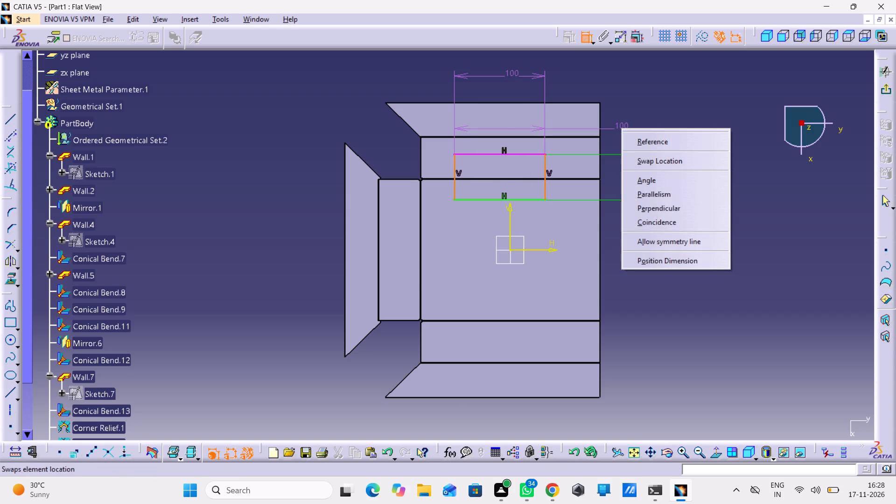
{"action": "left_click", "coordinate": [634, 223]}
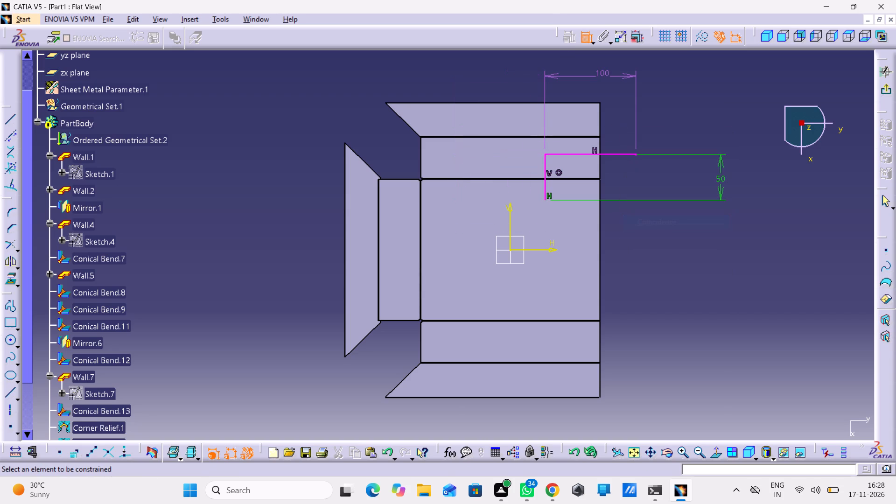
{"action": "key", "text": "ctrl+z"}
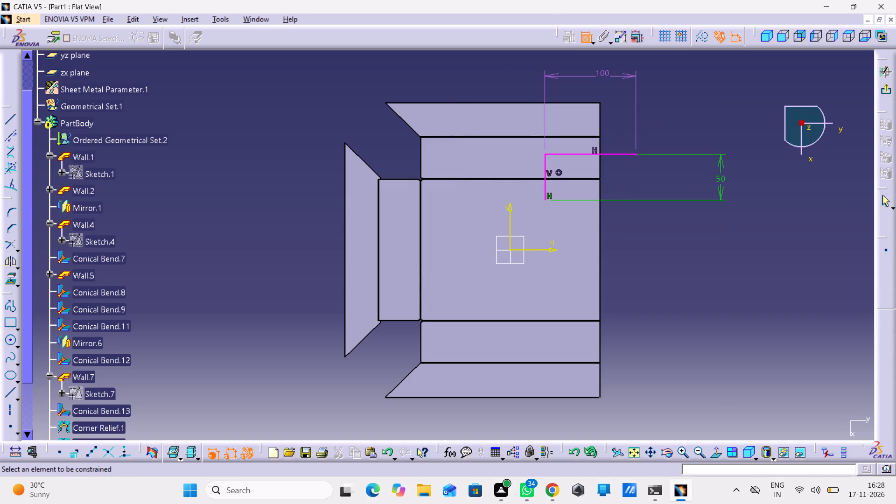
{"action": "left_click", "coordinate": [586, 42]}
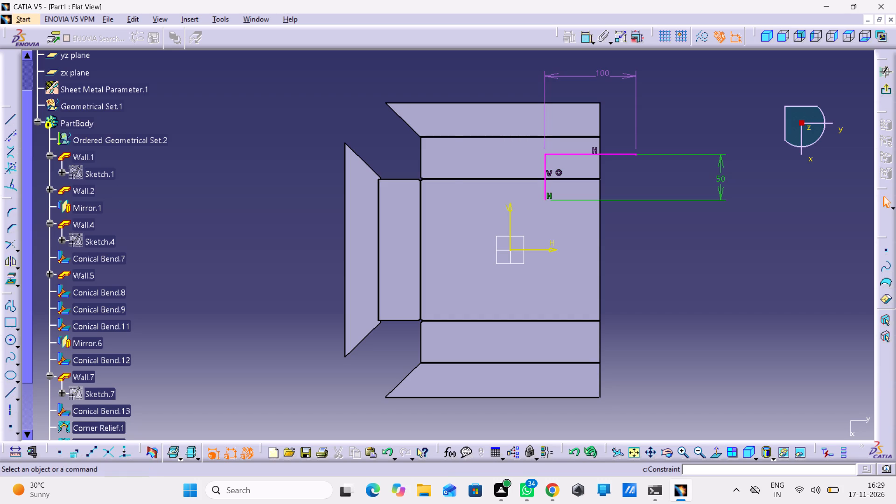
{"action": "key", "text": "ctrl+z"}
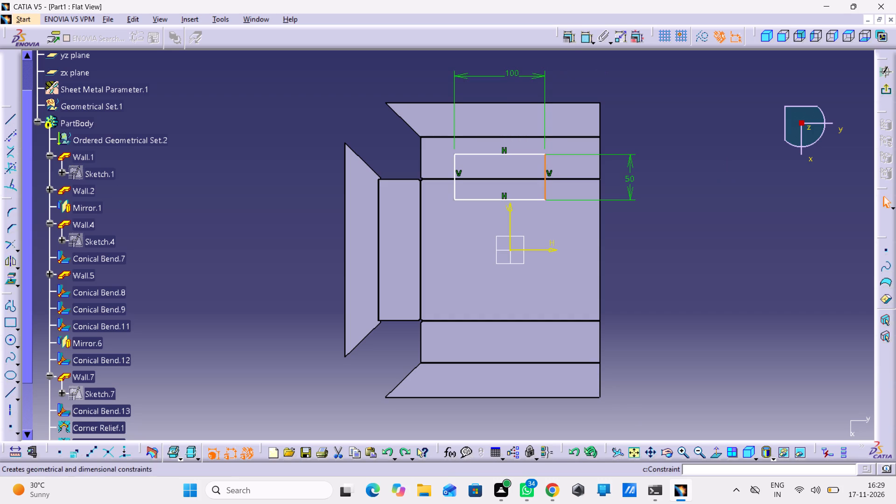
Constrain the rectangle's two vertical sides to be symmetric about the sketch's vertical axis.
{"action": "double_click", "coordinate": [580, 43]}
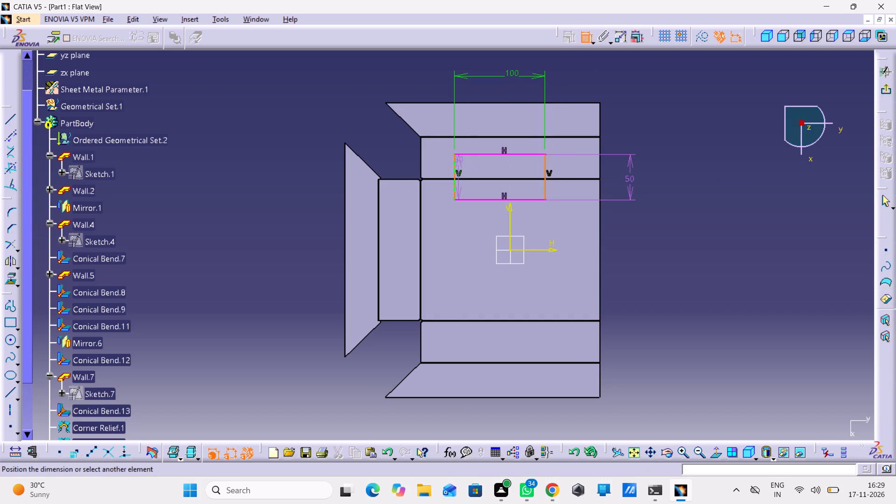
{"action": "left_click", "coordinate": [455, 165]}
{"action": "right_click", "coordinate": [632, 115]}
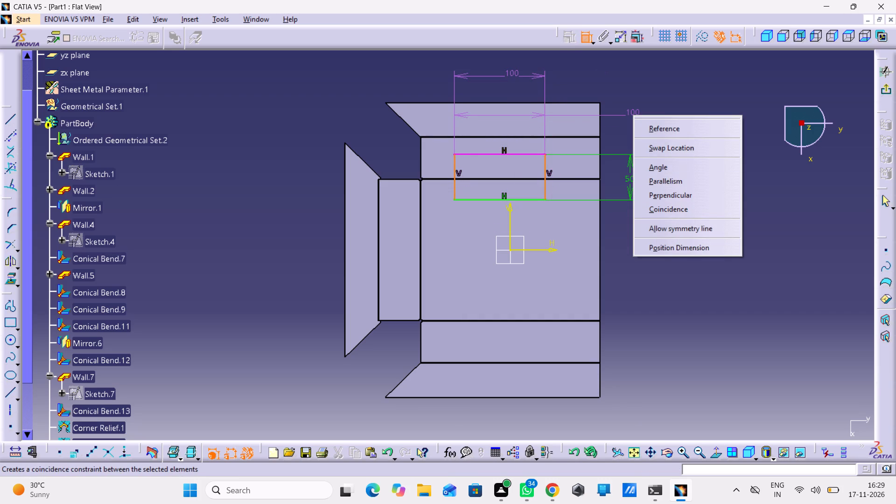
{"action": "left_click_drag", "start_coordinate": [651, 224], "coordinate": [644, 221]}
{"action": "left_click", "coordinate": [653, 229]}
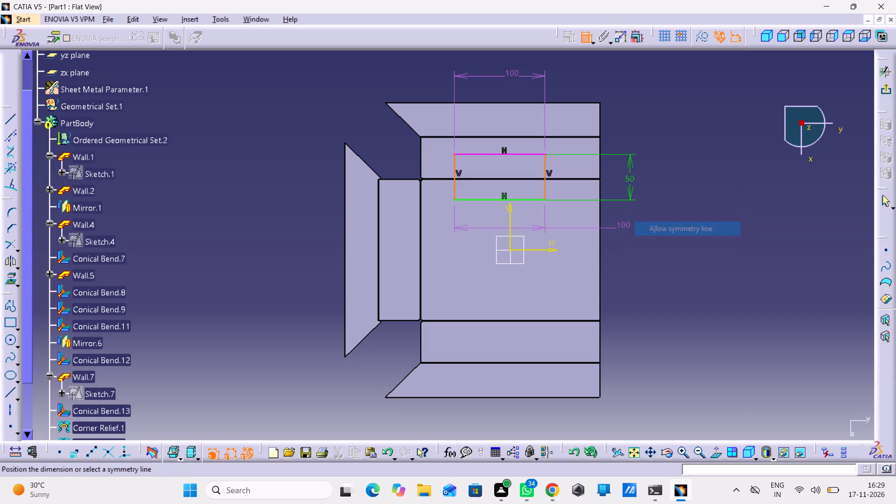
{"action": "left_click", "coordinate": [510, 216]}
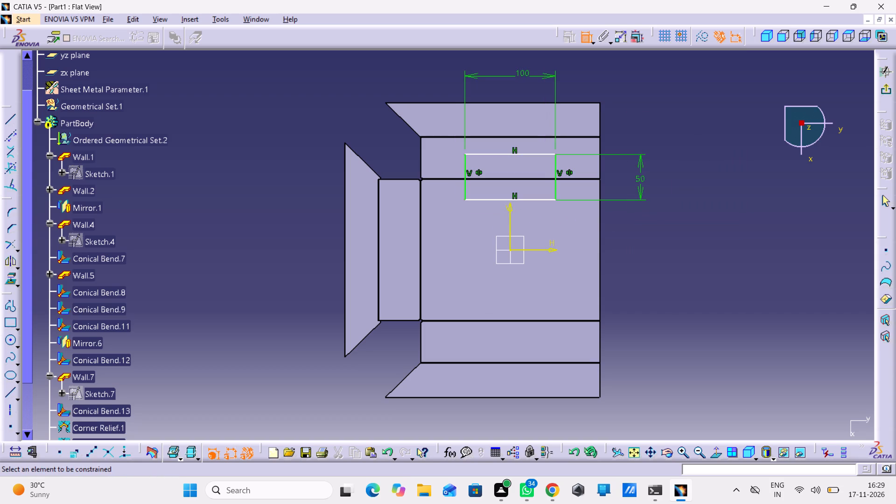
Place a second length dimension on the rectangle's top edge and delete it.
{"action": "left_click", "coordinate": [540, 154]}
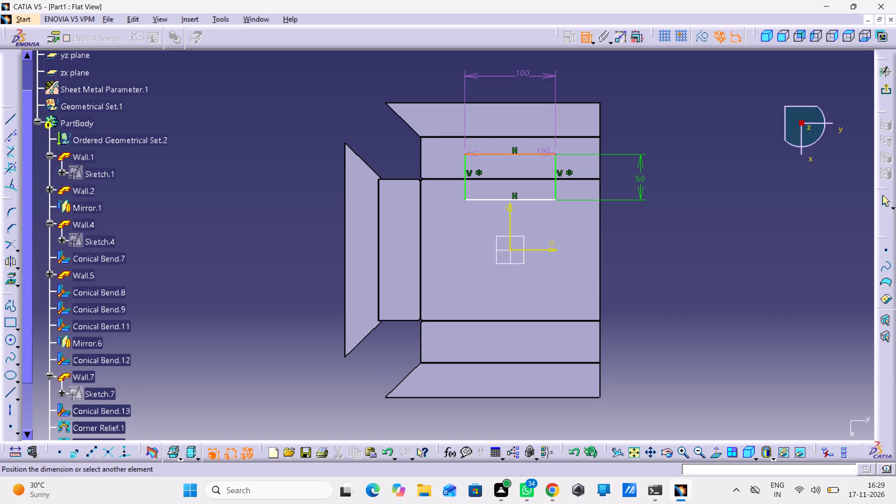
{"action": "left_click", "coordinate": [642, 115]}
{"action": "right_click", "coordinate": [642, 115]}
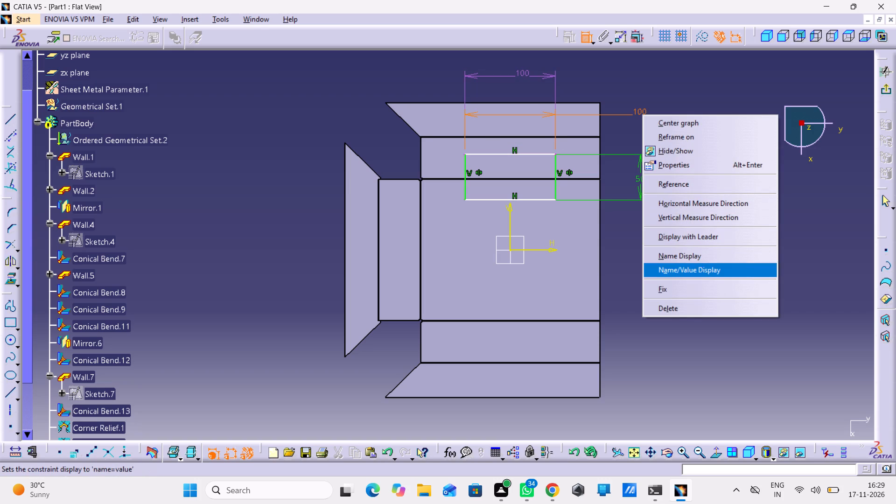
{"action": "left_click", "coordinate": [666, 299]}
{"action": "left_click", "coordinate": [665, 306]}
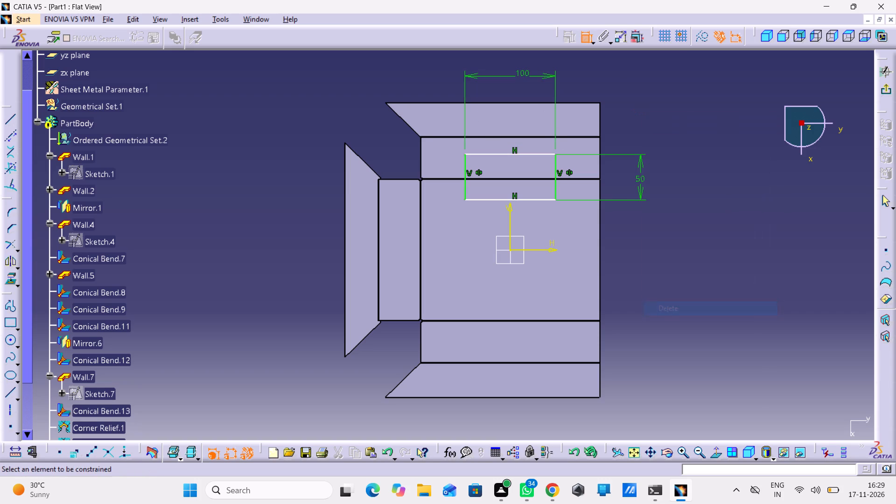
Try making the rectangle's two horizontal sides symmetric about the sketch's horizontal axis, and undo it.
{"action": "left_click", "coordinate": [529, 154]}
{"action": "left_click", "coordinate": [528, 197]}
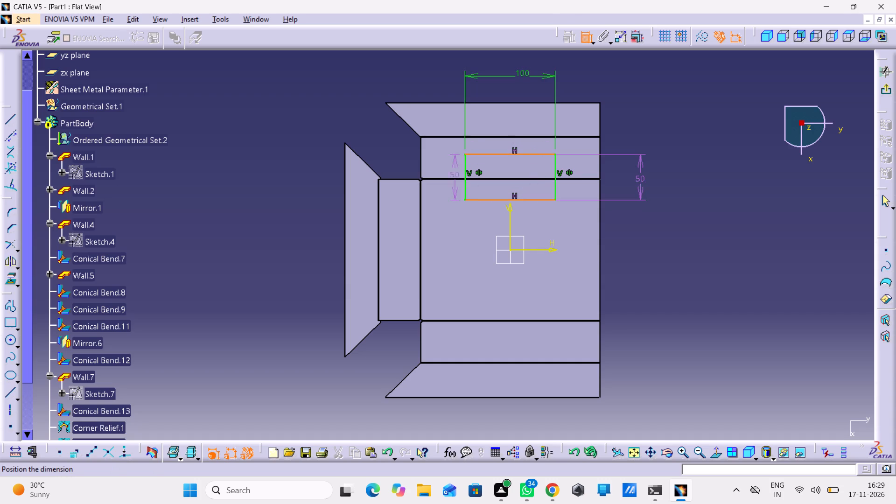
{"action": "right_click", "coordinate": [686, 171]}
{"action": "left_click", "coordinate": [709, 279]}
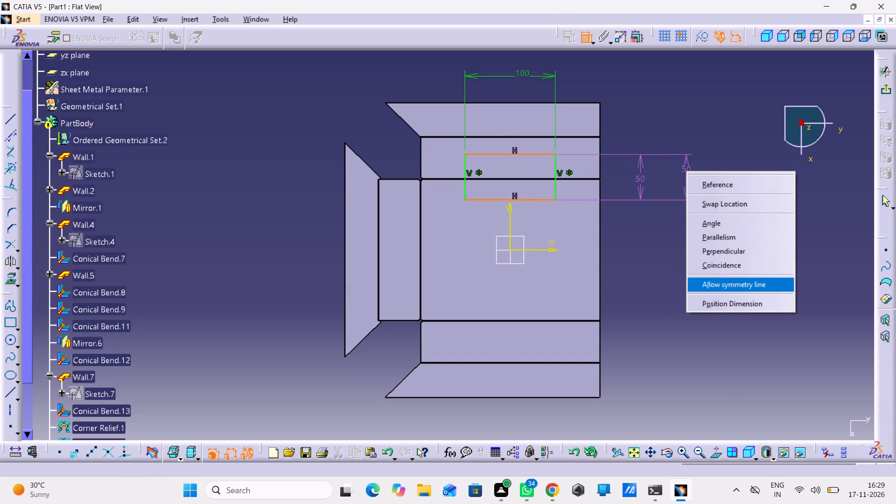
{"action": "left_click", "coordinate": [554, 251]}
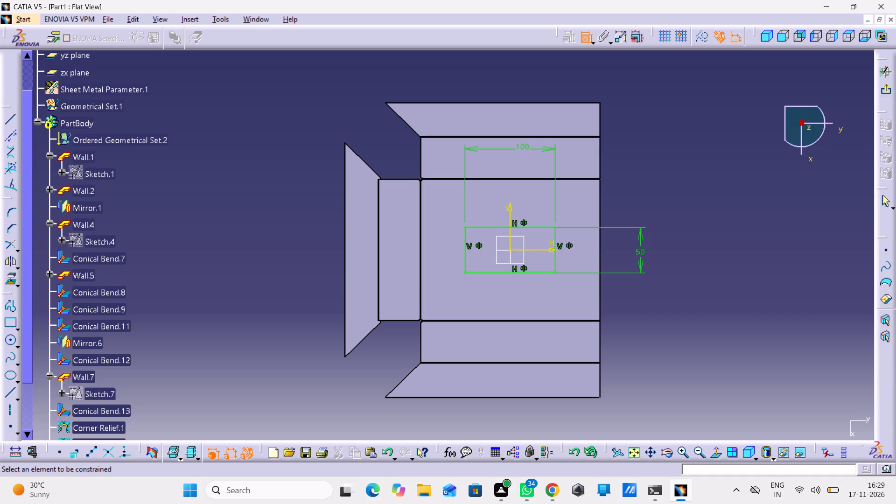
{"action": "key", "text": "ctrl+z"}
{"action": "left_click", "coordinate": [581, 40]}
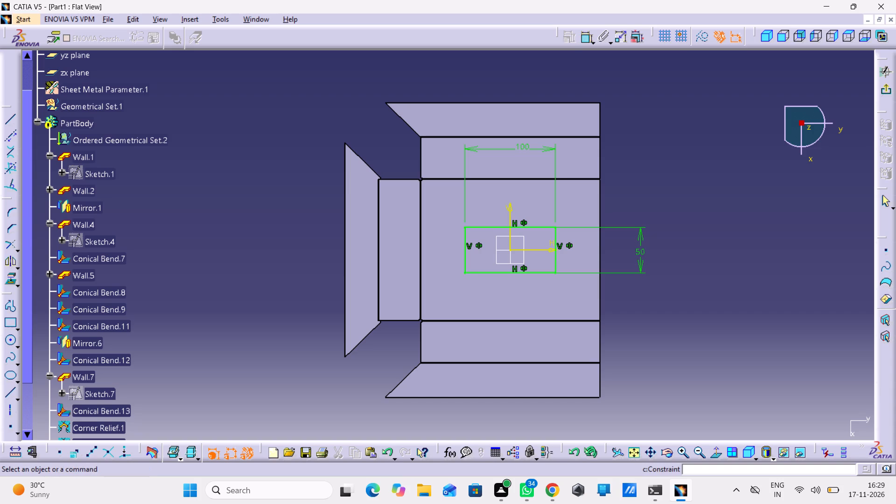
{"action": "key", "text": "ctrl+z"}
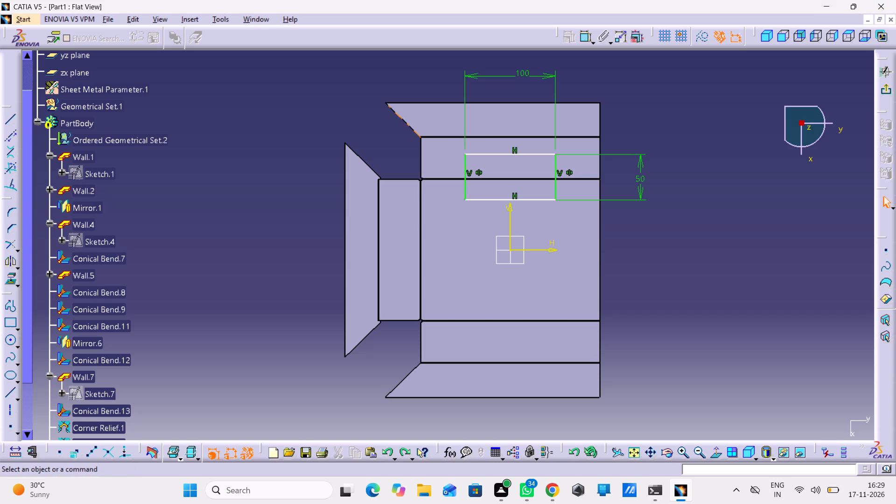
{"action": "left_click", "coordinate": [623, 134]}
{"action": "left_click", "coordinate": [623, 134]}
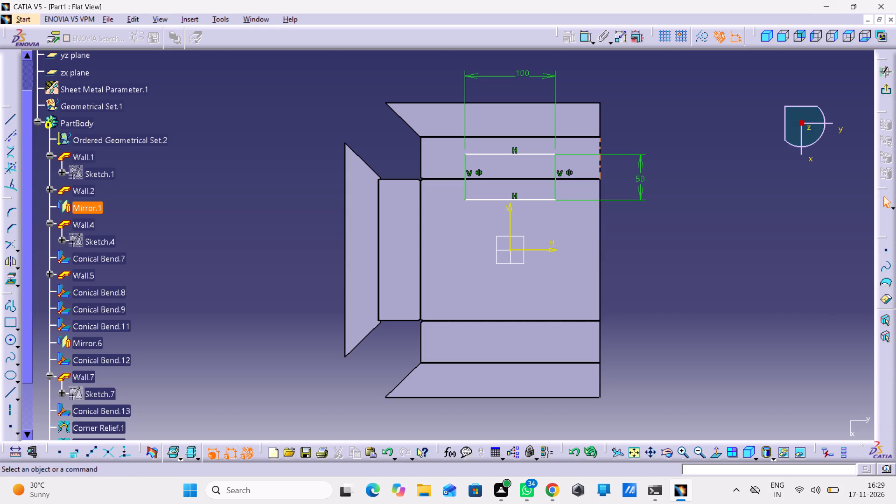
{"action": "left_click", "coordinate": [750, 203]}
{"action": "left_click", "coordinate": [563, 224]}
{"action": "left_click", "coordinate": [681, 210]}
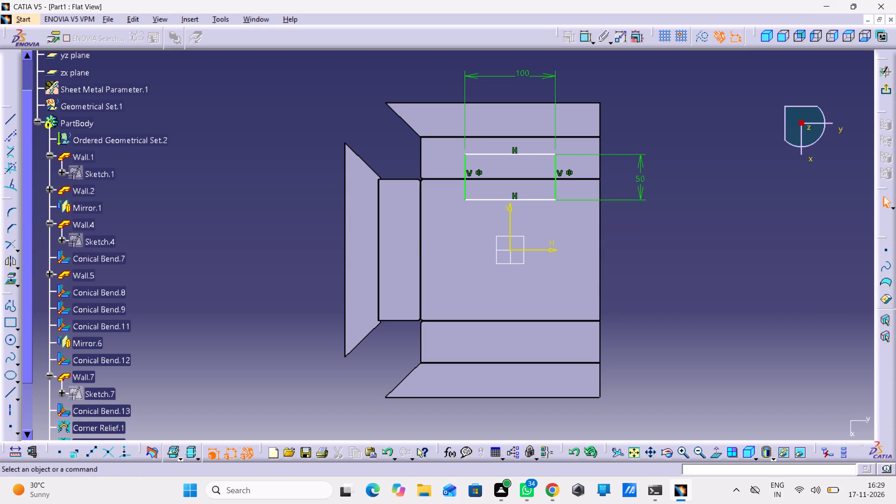
Round all four corners of the rectangle with a 7 mm radius, converting the length constraint into a distance.
{"action": "left_click_drag", "start_coordinate": [632, 141], "coordinate": [460, 204]}
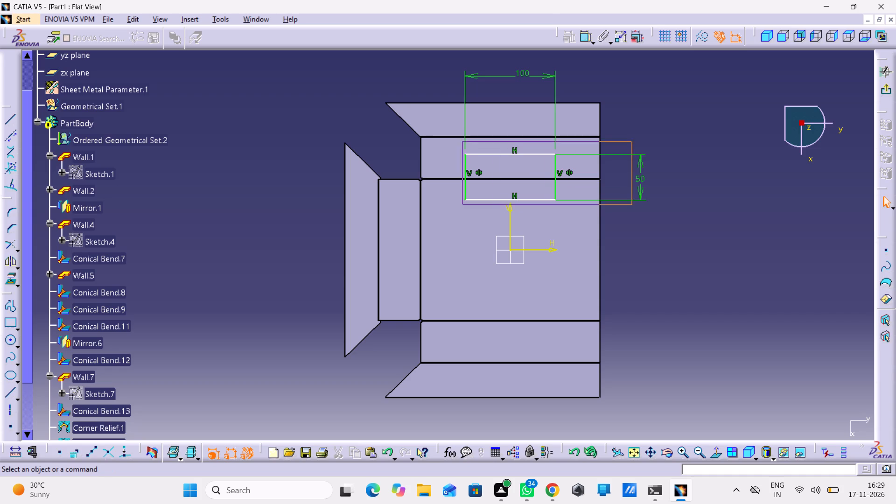
{"action": "left_click_drag", "start_coordinate": [460, 204], "coordinate": [454, 203]}
{"action": "left_click", "coordinate": [716, 200]}
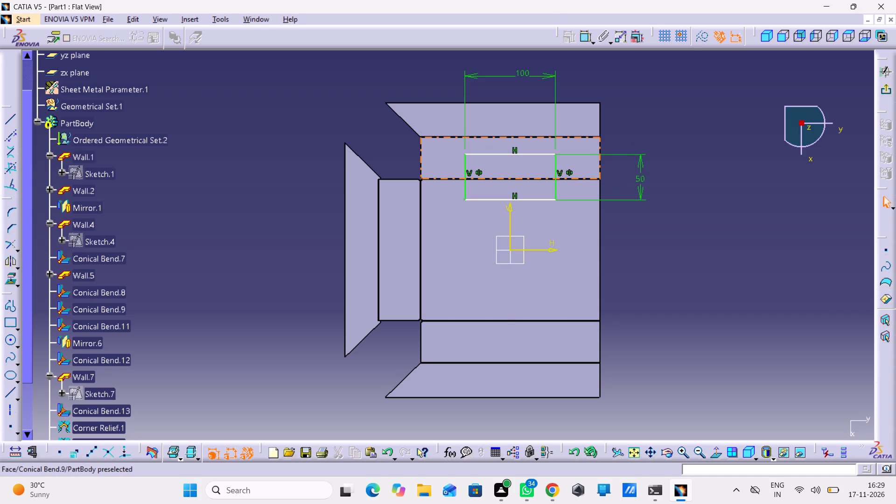
{"action": "left_click_drag", "start_coordinate": [622, 141], "coordinate": [459, 214]}
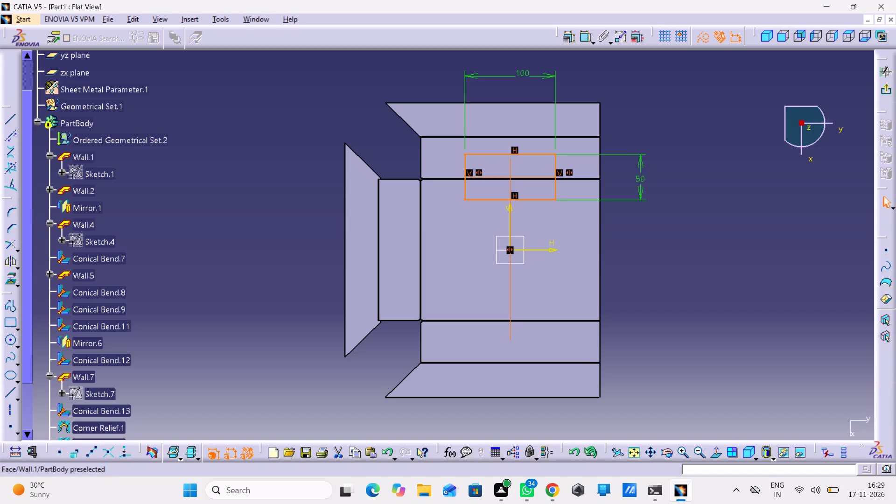
{"action": "left_click", "coordinate": [9, 210]}
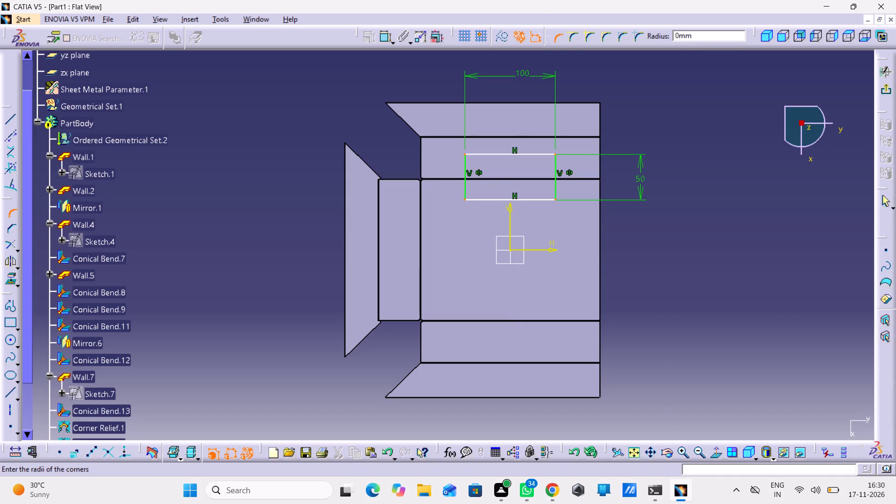
{"action": "key", "text": "7"}
{"action": "key", "text": "Return"}
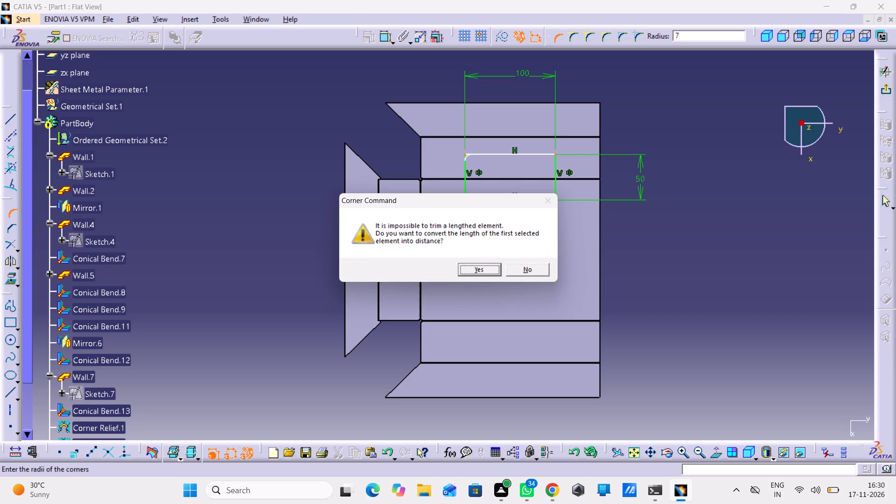
{"action": "left_click", "coordinate": [482, 268]}
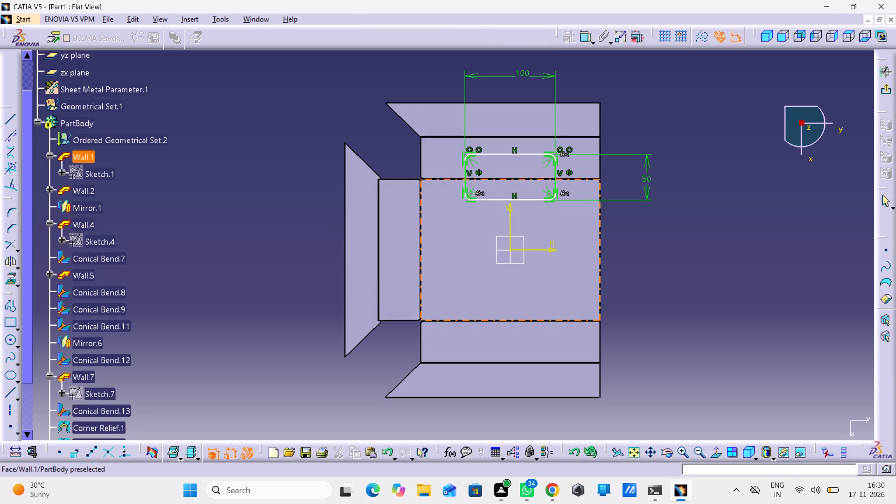
{"action": "left_click", "coordinate": [646, 251]}
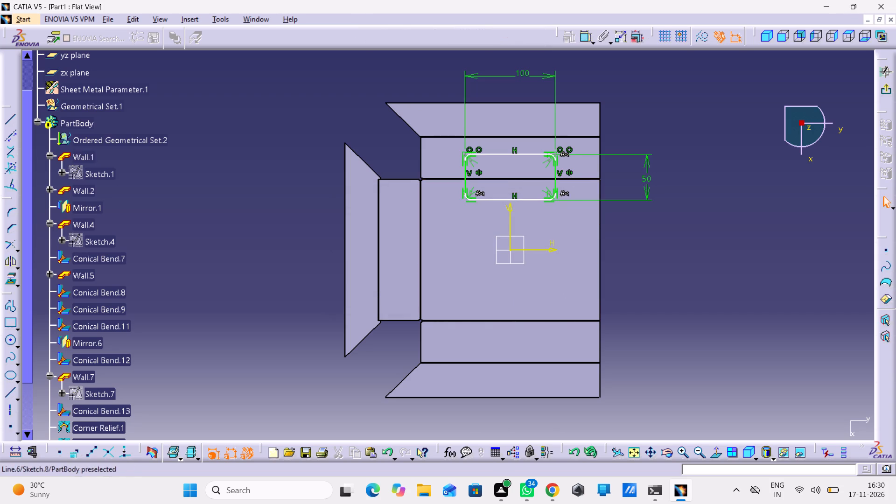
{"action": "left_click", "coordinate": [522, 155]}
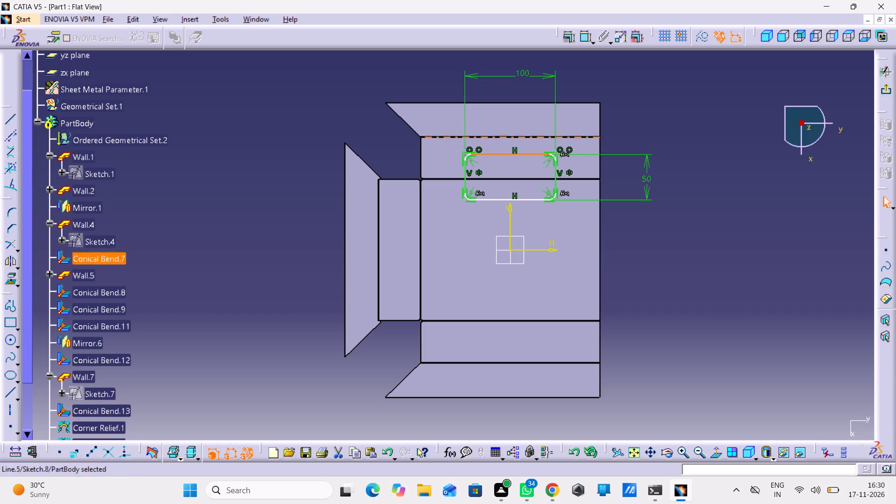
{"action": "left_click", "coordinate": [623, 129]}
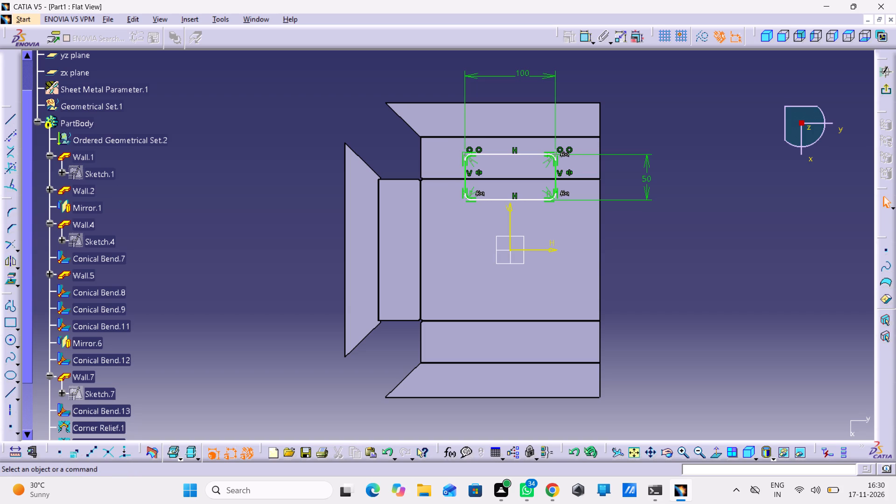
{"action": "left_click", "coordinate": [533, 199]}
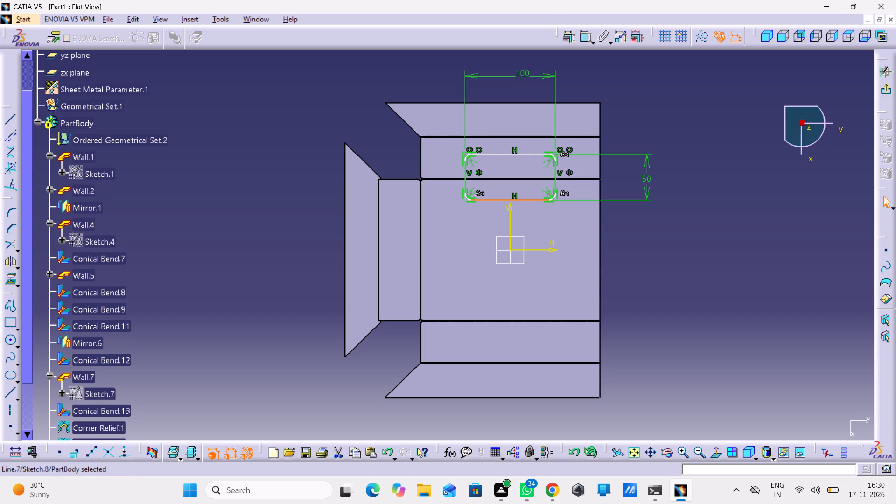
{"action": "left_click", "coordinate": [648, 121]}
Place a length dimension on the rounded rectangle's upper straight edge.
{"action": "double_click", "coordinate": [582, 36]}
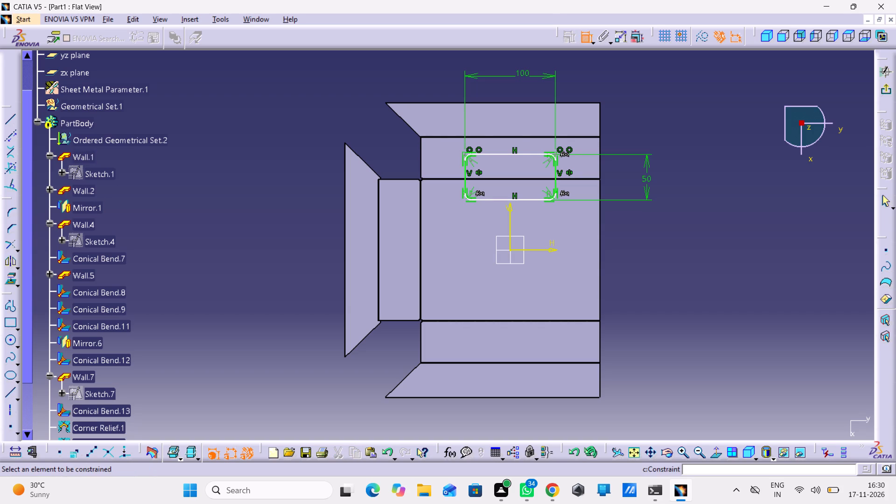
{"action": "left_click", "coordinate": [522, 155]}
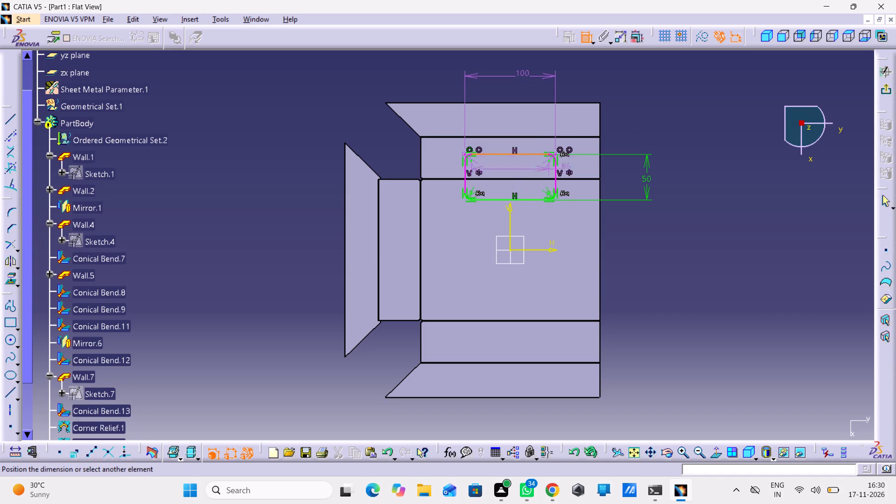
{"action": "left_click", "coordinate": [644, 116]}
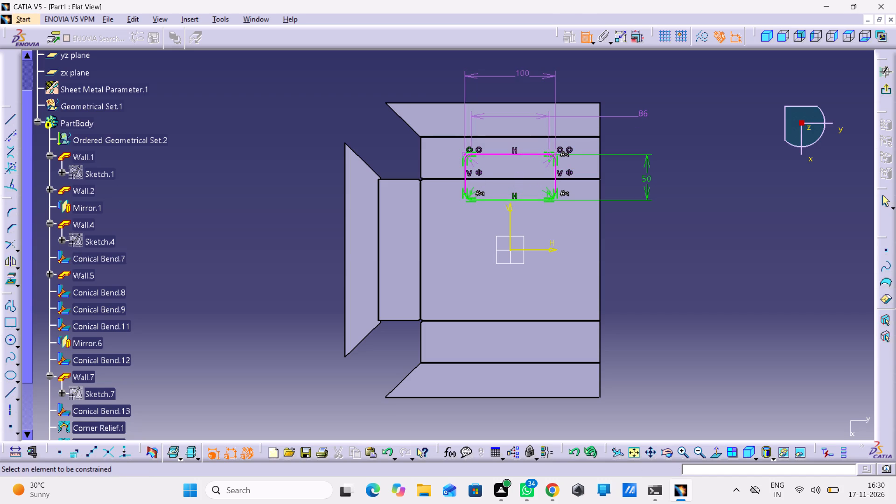
Replace the 100 mm width dimension with a distance dimension between the rectangle's two vertical sides.
{"action": "right_click", "coordinate": [552, 78]}
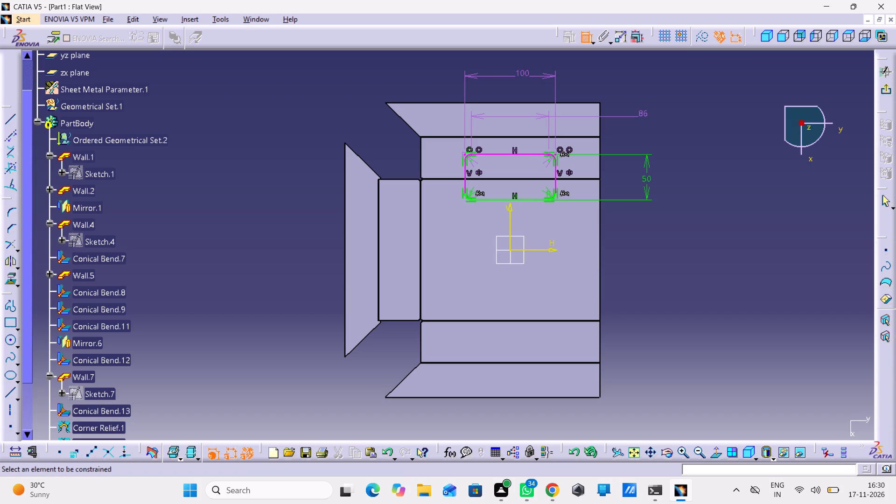
{"action": "right_click", "coordinate": [553, 76]}
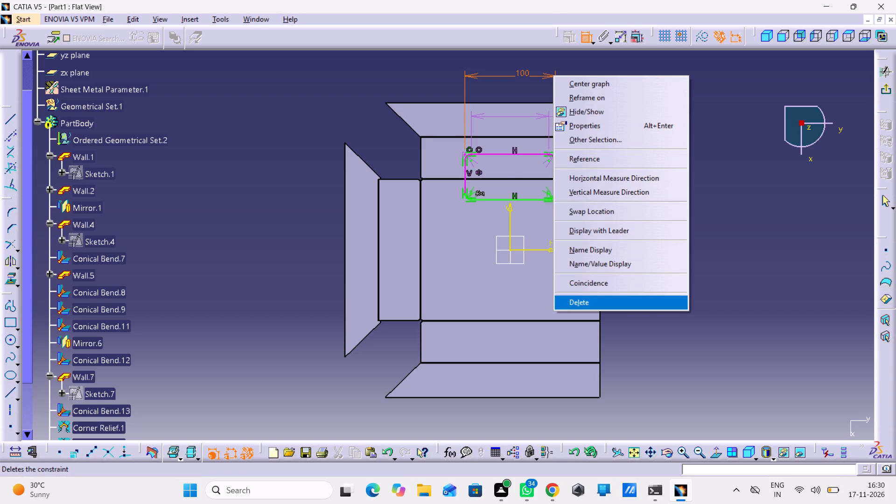
{"action": "left_click", "coordinate": [582, 296]}
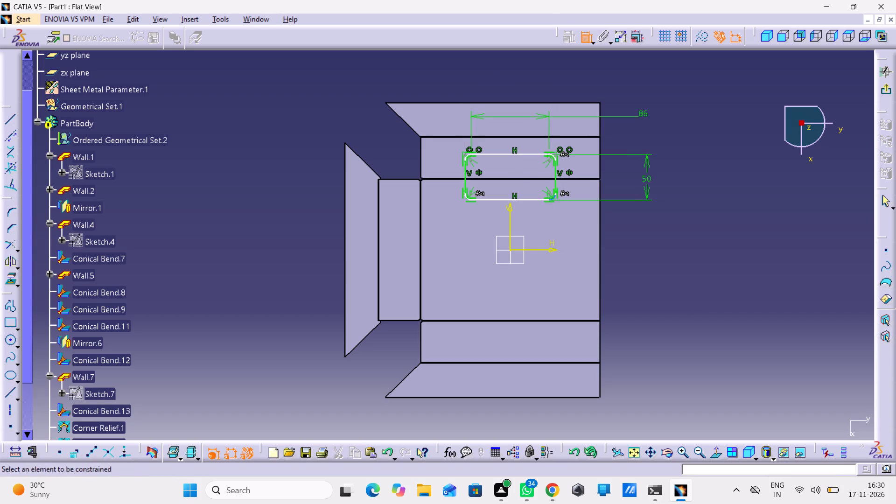
{"action": "left_click", "coordinate": [553, 172]}
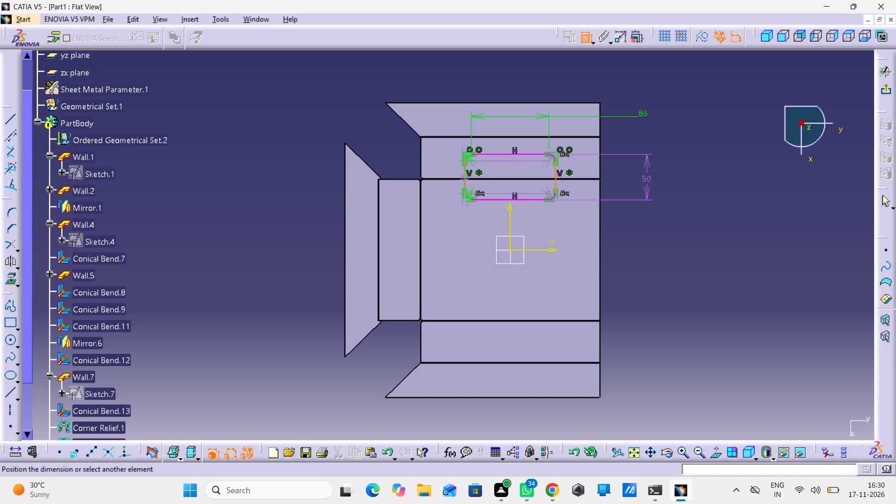
{"action": "left_click", "coordinate": [465, 179]}
{"action": "left_click", "coordinate": [511, 73]}
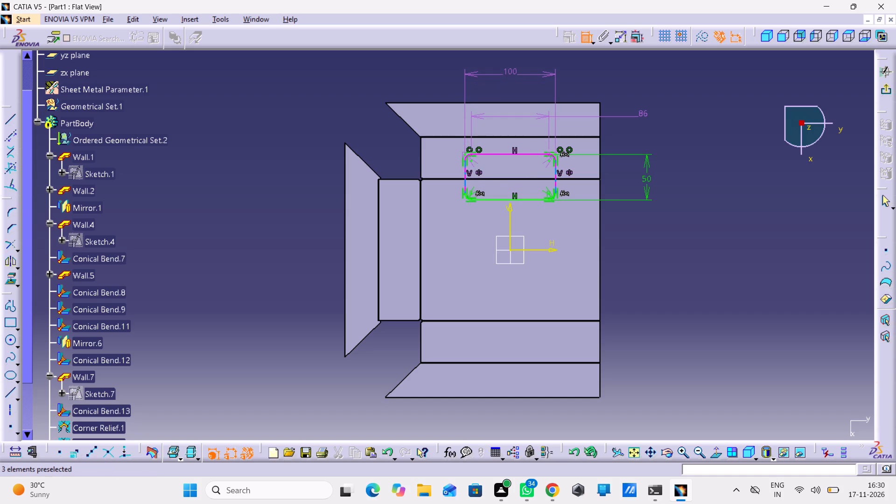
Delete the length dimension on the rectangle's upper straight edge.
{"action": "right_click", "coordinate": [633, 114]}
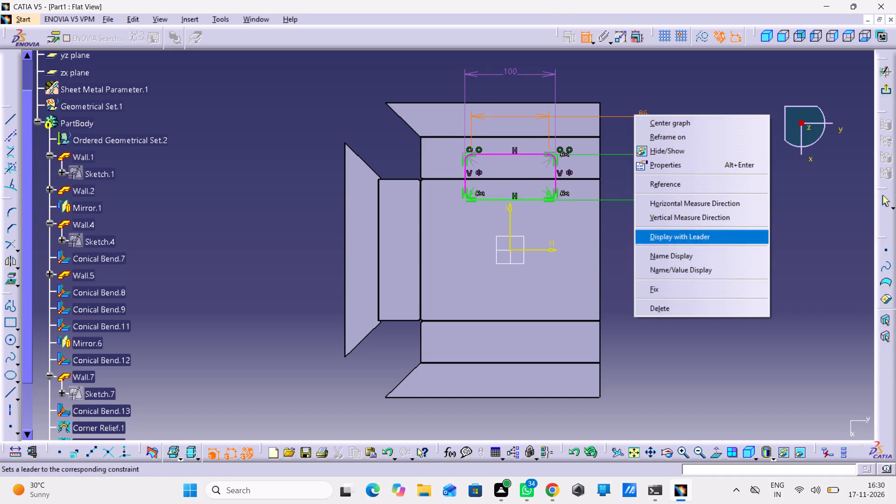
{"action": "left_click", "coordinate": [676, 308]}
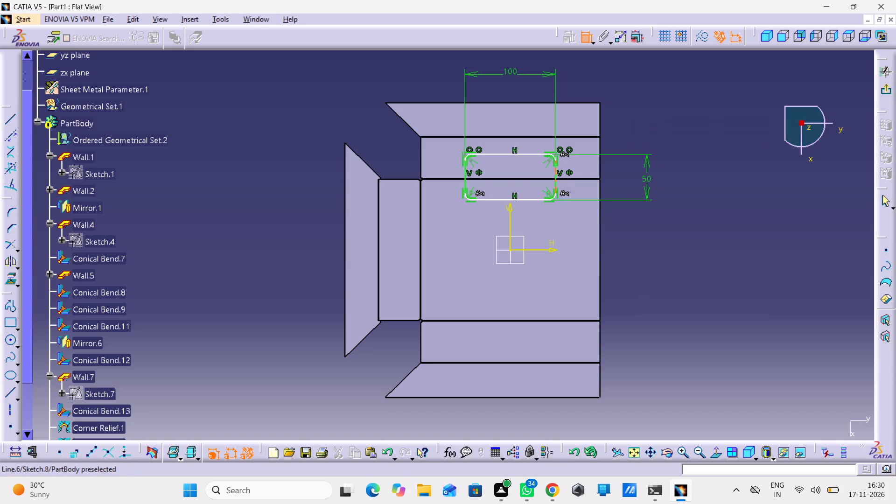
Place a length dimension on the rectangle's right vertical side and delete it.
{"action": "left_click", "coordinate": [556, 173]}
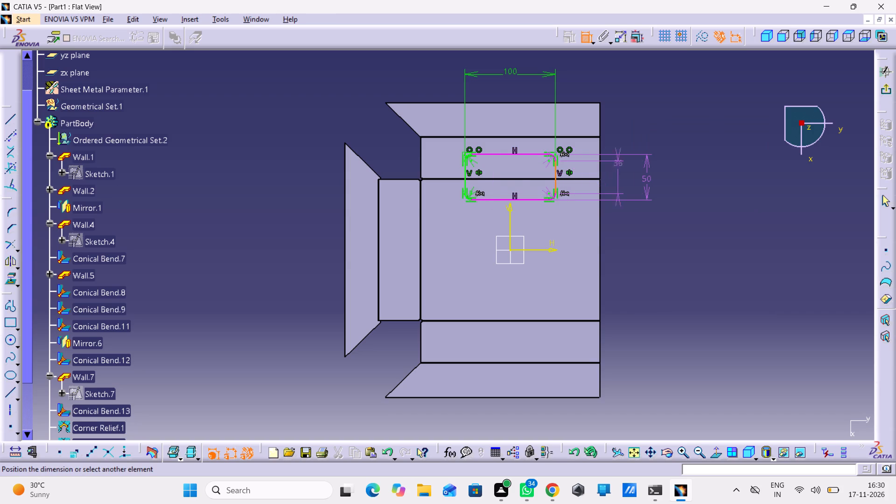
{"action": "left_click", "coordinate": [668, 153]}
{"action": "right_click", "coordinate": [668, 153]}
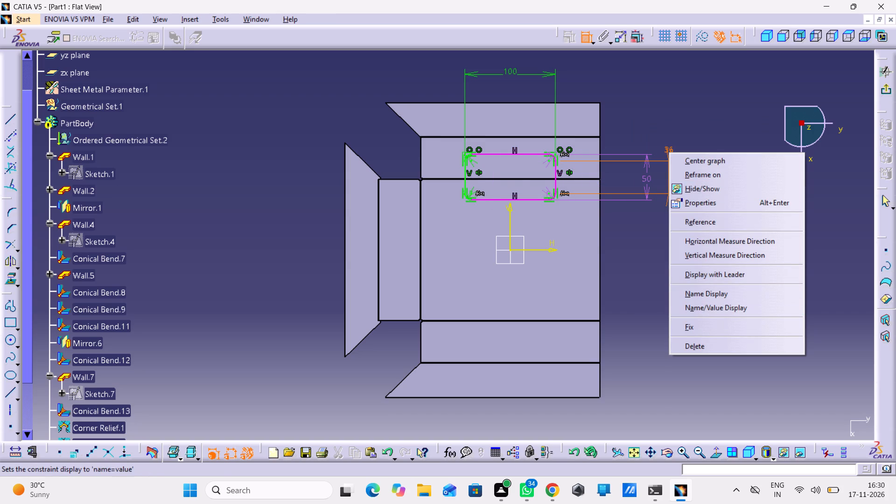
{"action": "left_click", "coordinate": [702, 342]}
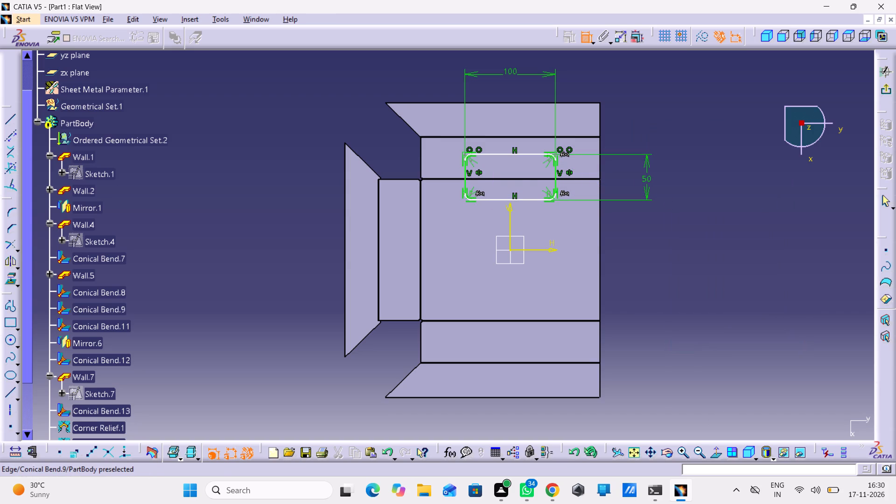
Dimension the distance between the rectangle's two horizontal sides on its left, and delete the old 50 mm dimension on its right.
{"action": "left_click", "coordinate": [534, 154]}
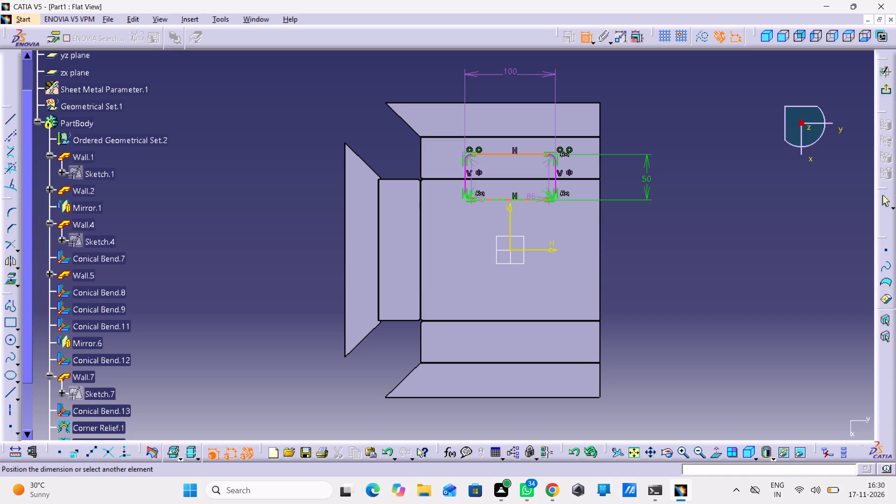
{"action": "left_click", "coordinate": [531, 198]}
{"action": "left_click", "coordinate": [431, 177]}
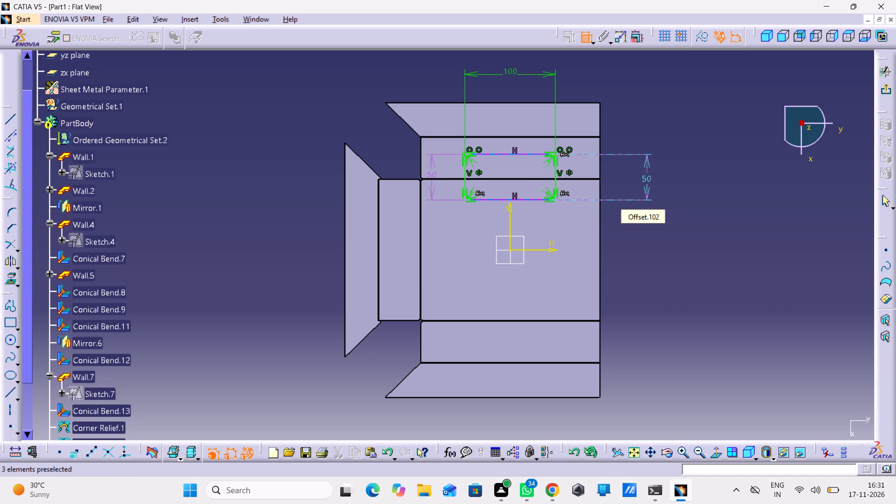
{"action": "right_click", "coordinate": [646, 174]}
{"action": "left_click", "coordinate": [658, 389]}
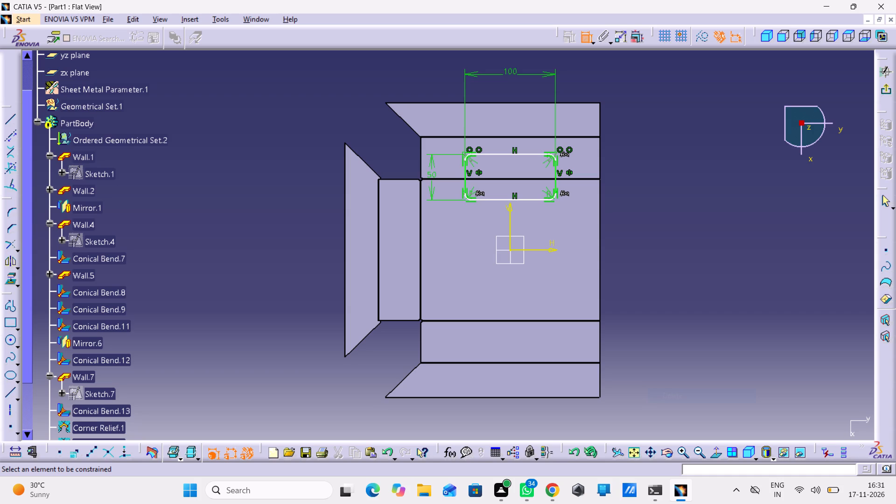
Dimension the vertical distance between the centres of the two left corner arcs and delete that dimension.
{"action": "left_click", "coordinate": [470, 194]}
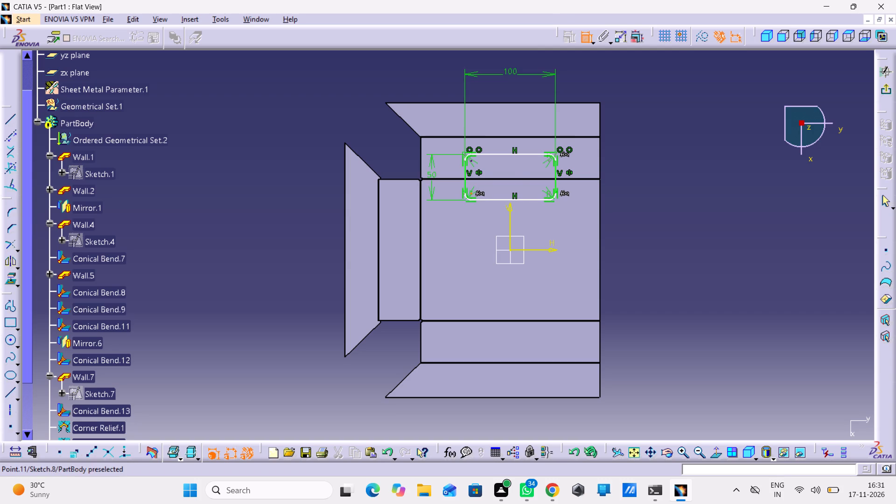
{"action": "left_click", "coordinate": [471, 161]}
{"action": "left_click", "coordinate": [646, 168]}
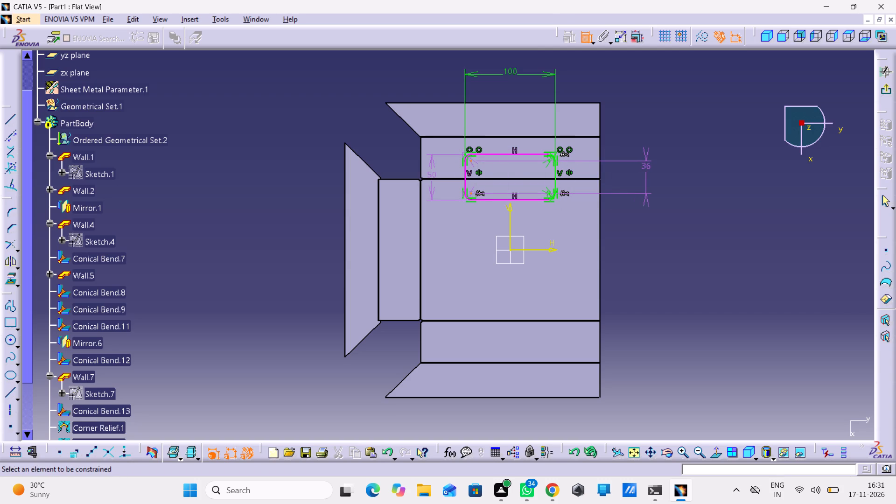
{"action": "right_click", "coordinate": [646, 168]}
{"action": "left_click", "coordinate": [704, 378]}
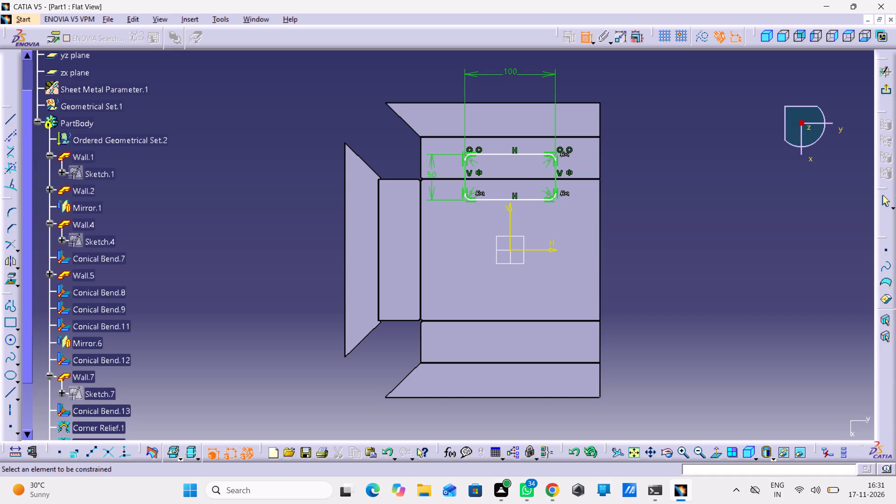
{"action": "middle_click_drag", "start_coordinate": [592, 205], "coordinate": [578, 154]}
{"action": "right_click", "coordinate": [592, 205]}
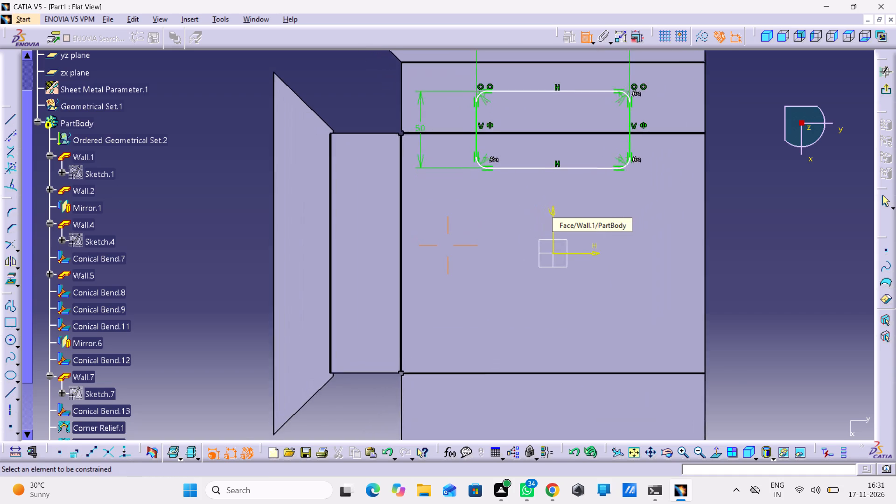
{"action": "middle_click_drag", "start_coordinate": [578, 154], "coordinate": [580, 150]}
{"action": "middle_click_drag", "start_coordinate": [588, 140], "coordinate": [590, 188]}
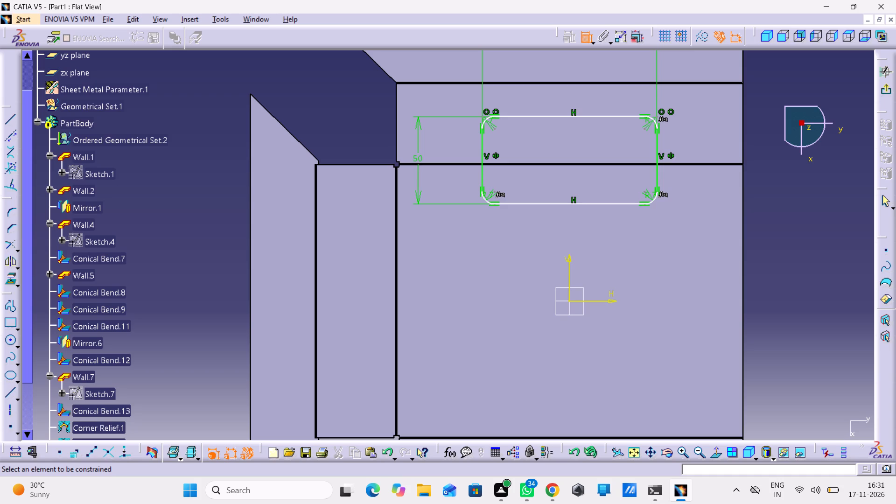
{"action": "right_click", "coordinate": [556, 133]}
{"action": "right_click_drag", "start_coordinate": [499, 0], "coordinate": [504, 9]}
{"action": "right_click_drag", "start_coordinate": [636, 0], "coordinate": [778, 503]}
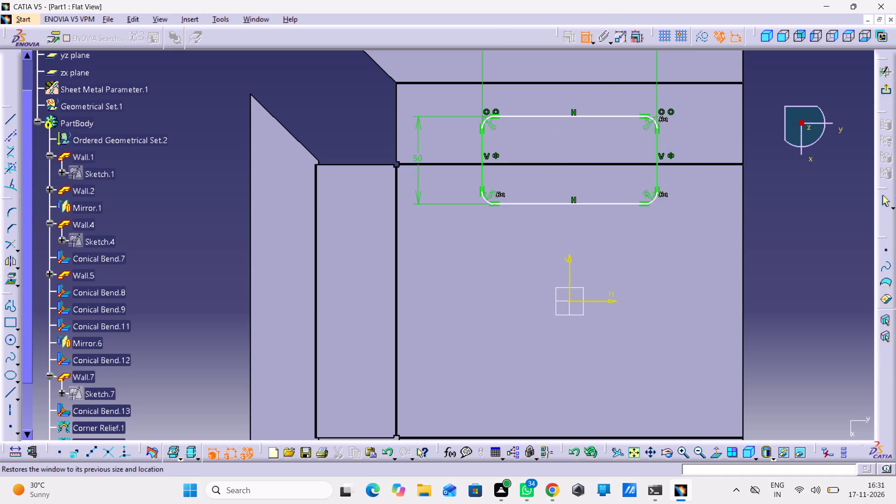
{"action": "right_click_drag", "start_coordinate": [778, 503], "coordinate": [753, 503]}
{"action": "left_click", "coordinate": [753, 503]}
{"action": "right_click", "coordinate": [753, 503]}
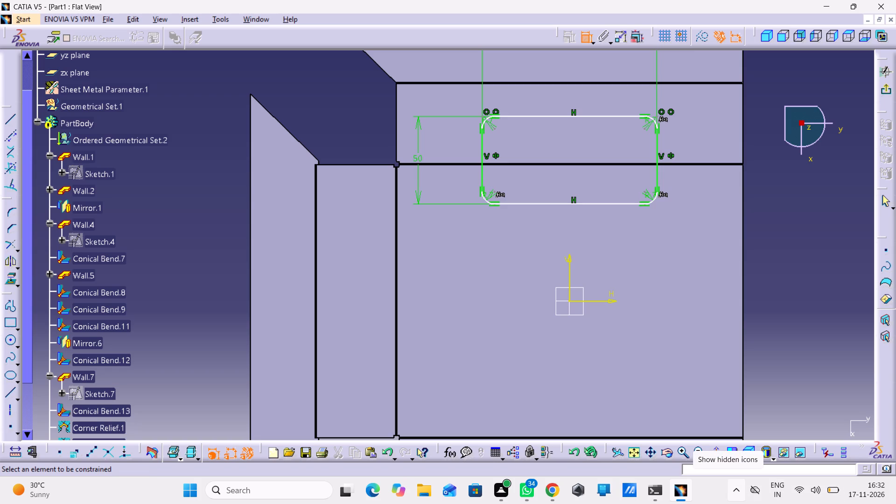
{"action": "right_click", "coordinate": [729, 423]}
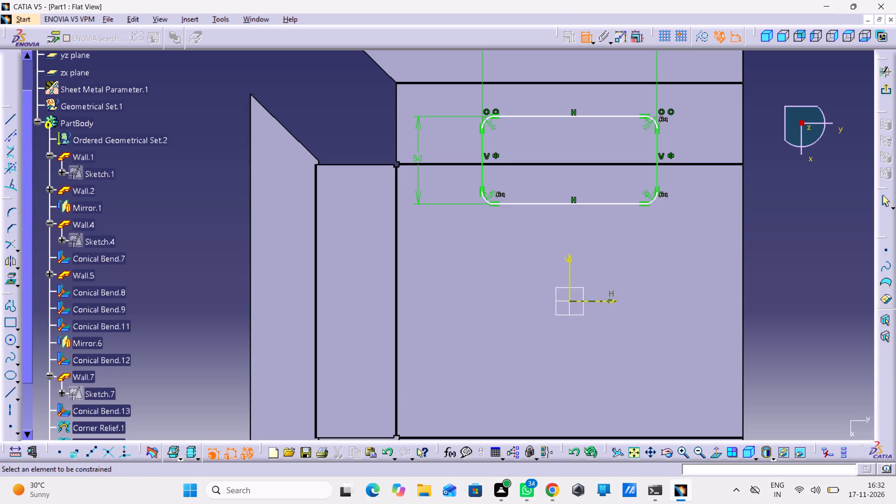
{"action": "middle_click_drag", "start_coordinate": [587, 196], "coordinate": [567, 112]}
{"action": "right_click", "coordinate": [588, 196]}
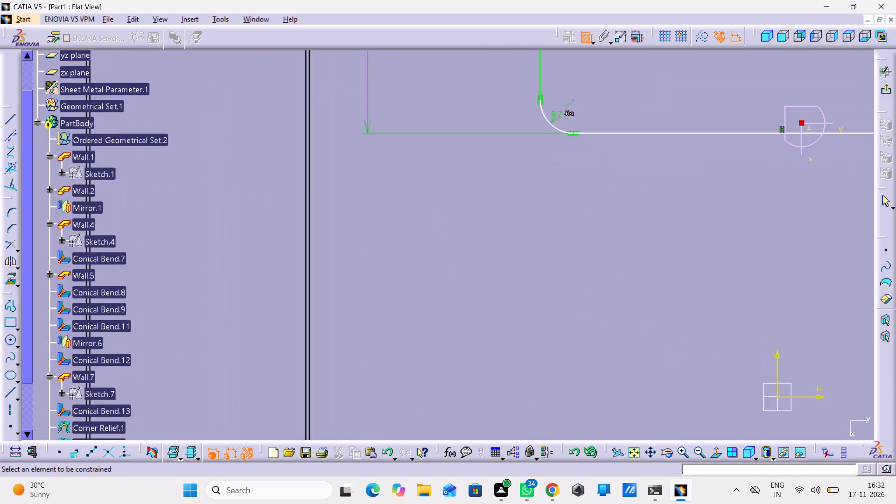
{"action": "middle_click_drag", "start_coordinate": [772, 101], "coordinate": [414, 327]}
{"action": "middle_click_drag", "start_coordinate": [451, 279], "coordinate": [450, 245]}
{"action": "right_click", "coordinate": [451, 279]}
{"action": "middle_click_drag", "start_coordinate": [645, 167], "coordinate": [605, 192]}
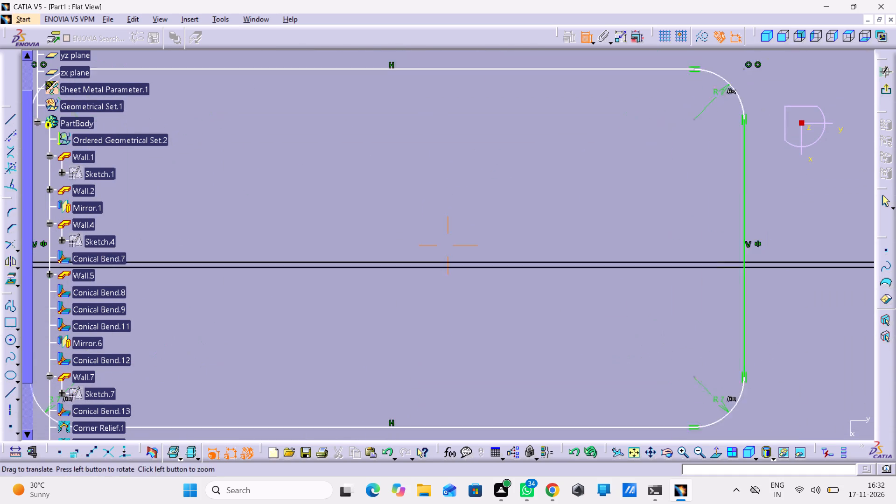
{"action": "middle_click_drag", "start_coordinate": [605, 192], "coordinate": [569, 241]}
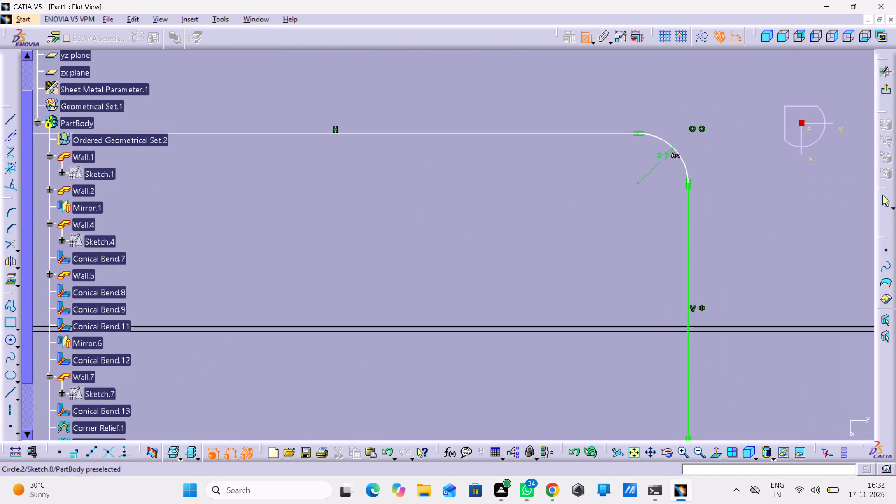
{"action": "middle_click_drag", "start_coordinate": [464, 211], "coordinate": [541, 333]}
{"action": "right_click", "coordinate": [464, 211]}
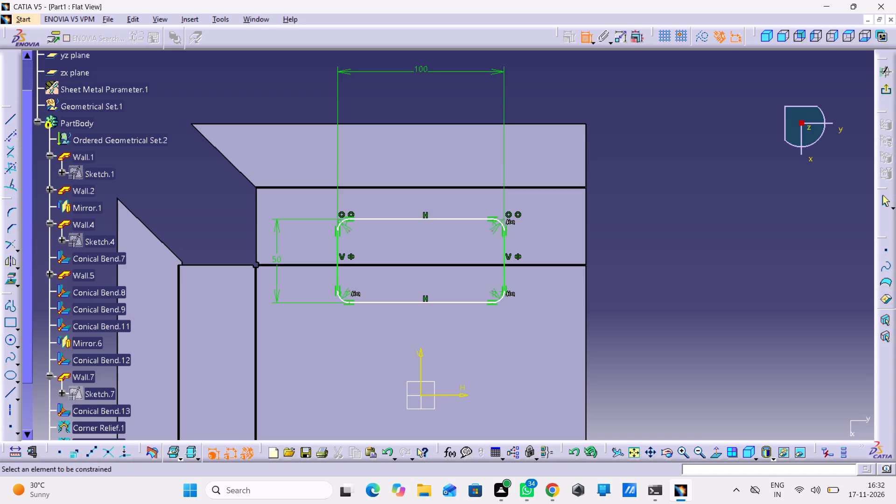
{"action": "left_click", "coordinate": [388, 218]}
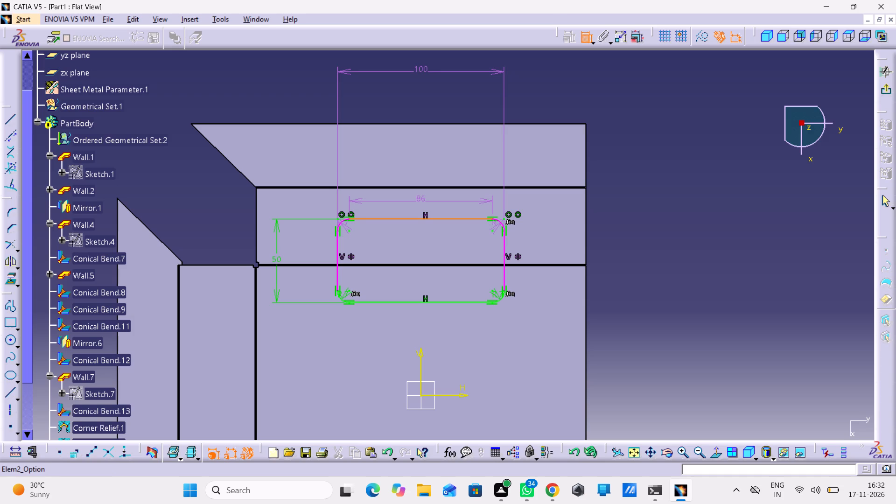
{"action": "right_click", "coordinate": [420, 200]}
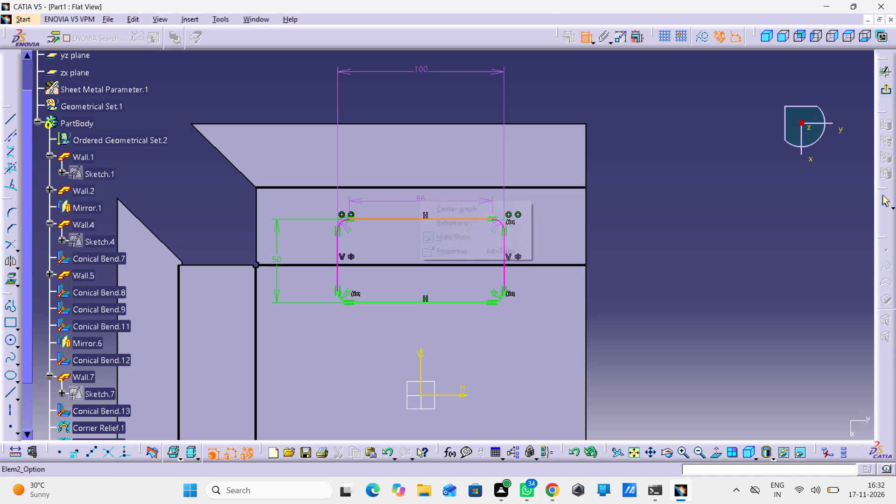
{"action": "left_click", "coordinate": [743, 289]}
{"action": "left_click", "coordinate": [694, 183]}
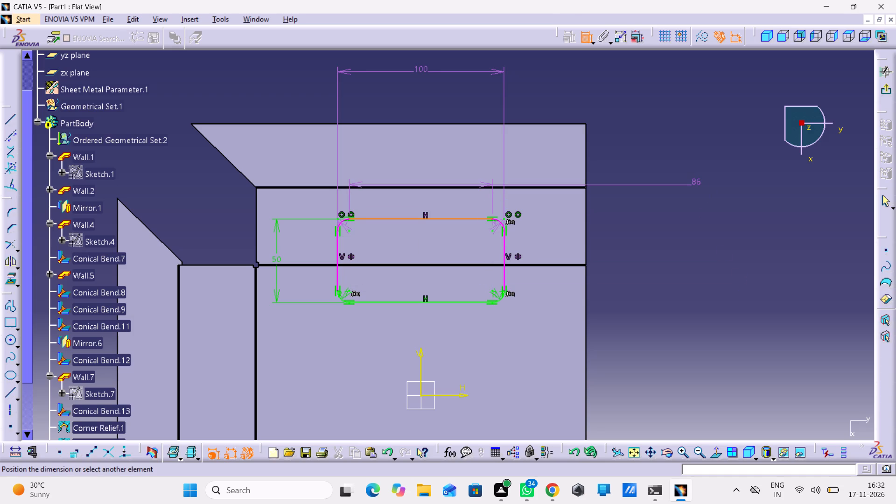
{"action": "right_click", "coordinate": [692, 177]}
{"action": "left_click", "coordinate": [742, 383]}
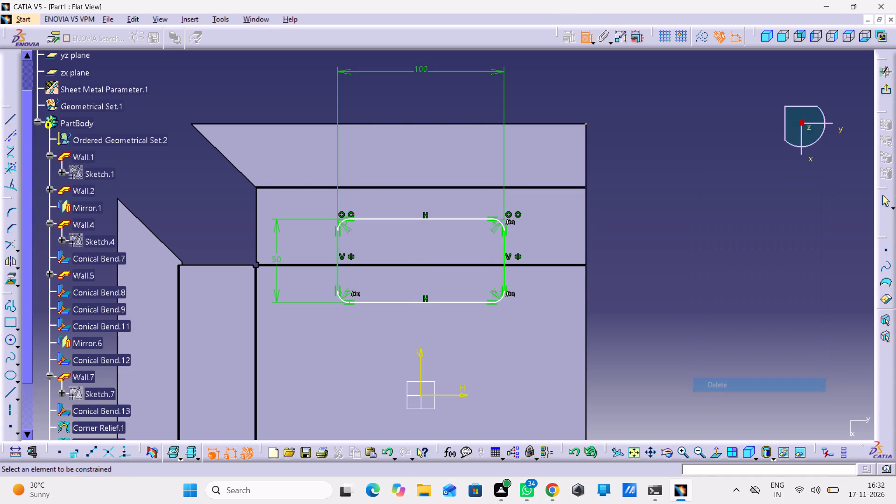
Dimension the distance from the rectangle's upper side to the outer edge of the adjacent flange and set it to 38 mm.
{"action": "left_click", "coordinate": [467, 218]}
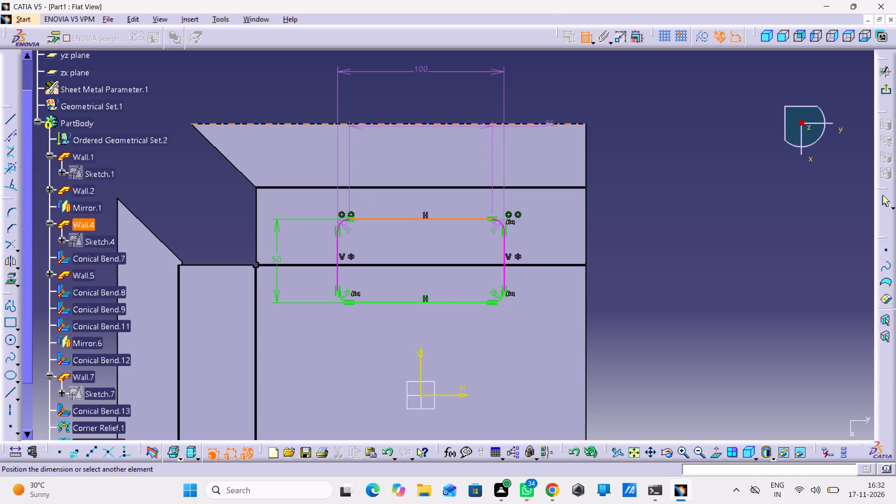
{"action": "left_click", "coordinate": [557, 126]}
{"action": "left_click", "coordinate": [648, 192]}
{"action": "double_click", "coordinate": [642, 187]}
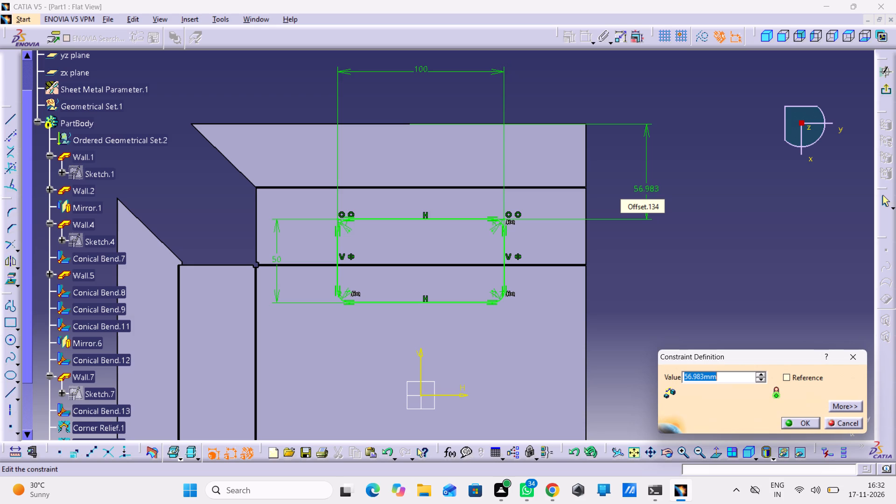
{"action": "type", "text": "38"}
{"action": "key", "text": "Return"}
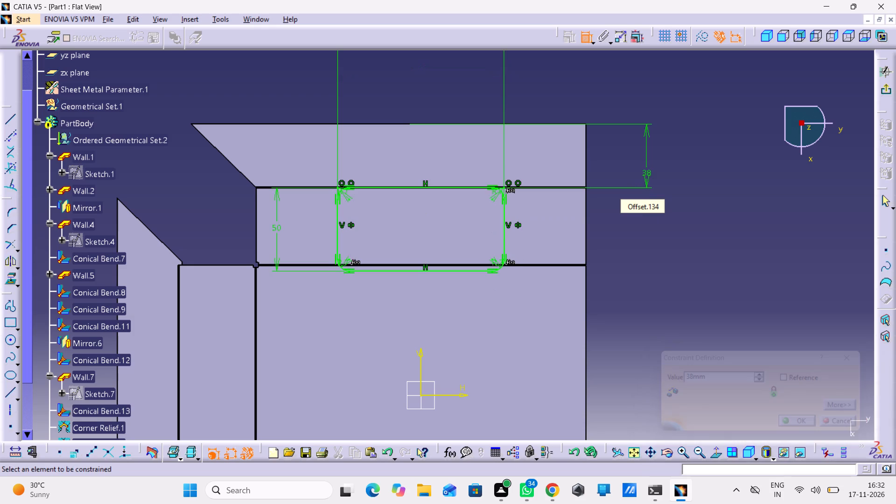
Set the rectangle's offset from the flange's outer edge to 61 mm and exit the sketch.
{"action": "double_click", "coordinate": [644, 168]}
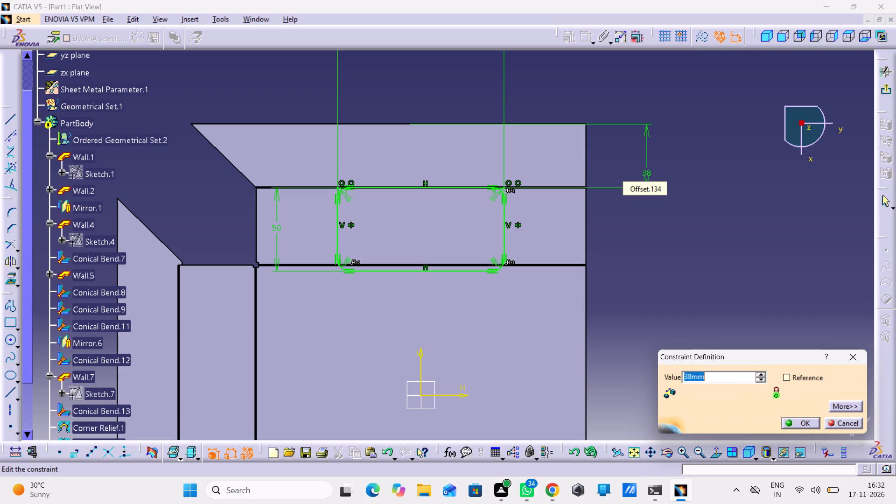
{"action": "type", "text": "61"}
{"action": "key", "text": "Return"}
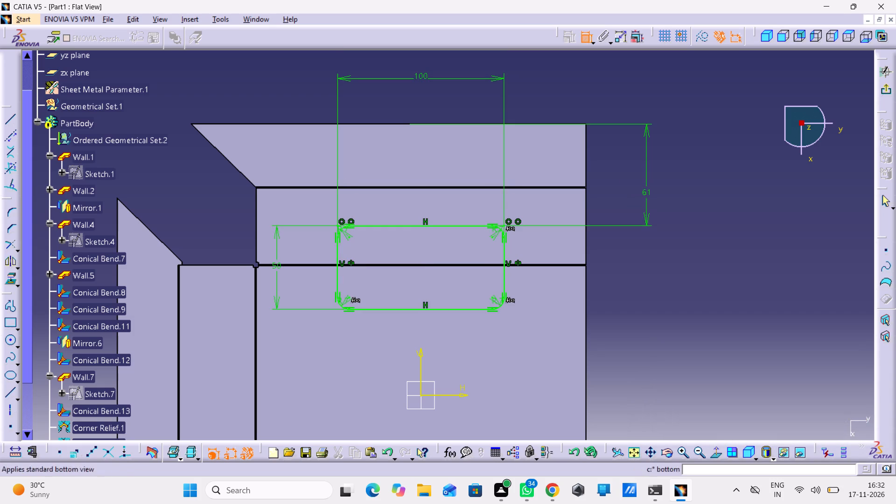
{"action": "left_click", "coordinate": [889, 95]}
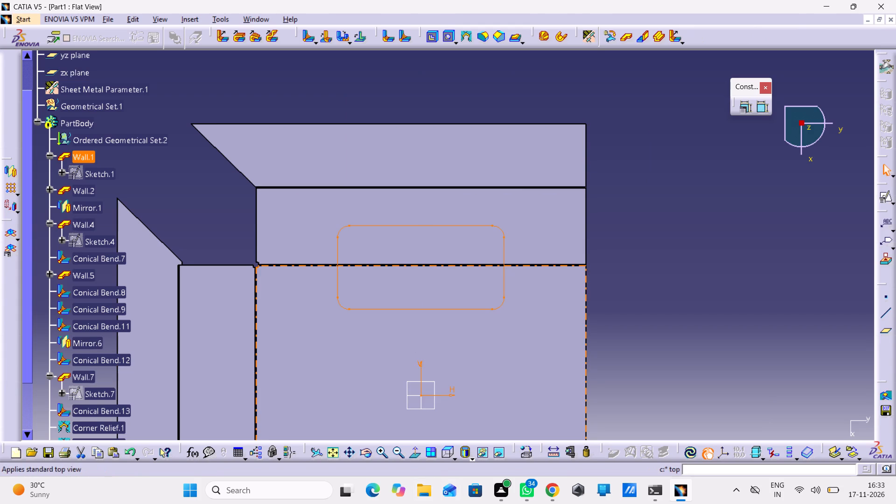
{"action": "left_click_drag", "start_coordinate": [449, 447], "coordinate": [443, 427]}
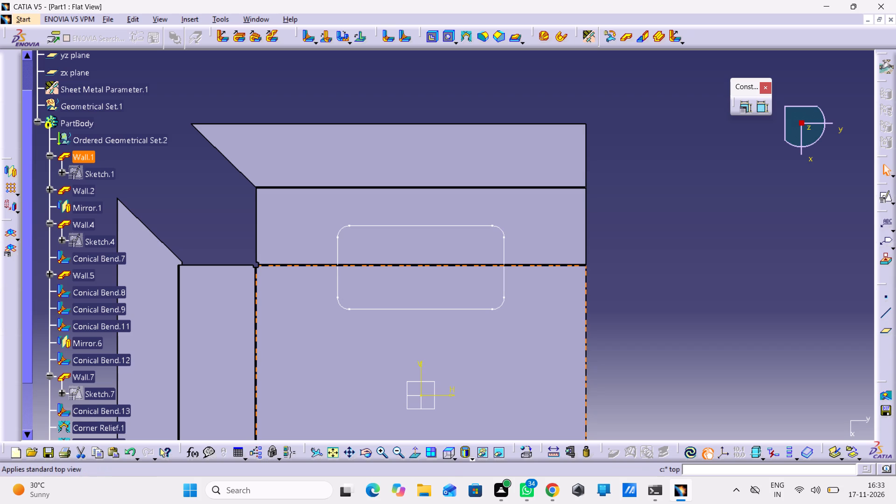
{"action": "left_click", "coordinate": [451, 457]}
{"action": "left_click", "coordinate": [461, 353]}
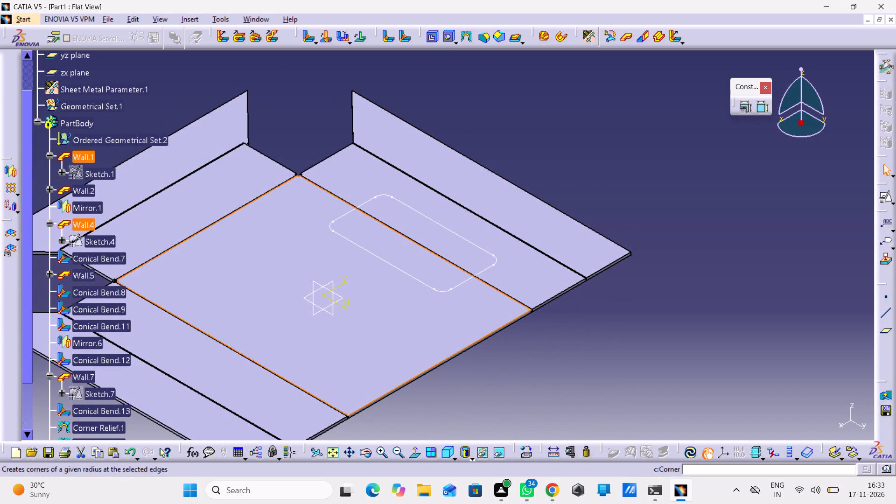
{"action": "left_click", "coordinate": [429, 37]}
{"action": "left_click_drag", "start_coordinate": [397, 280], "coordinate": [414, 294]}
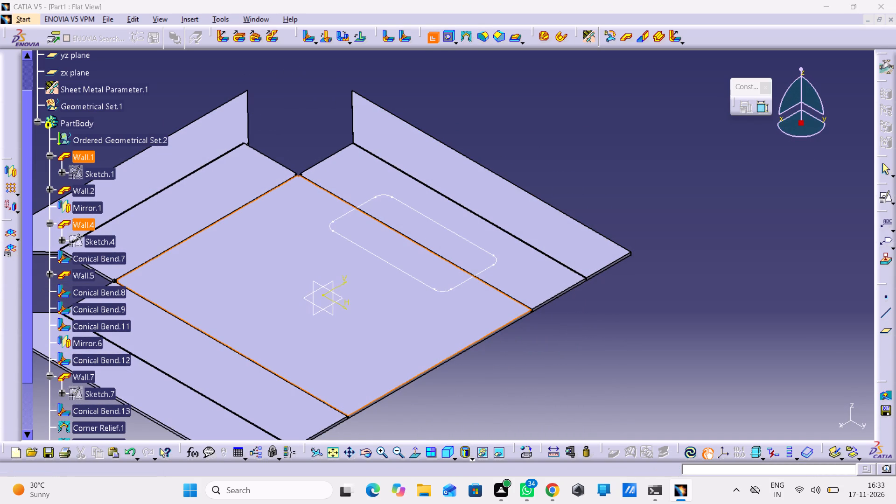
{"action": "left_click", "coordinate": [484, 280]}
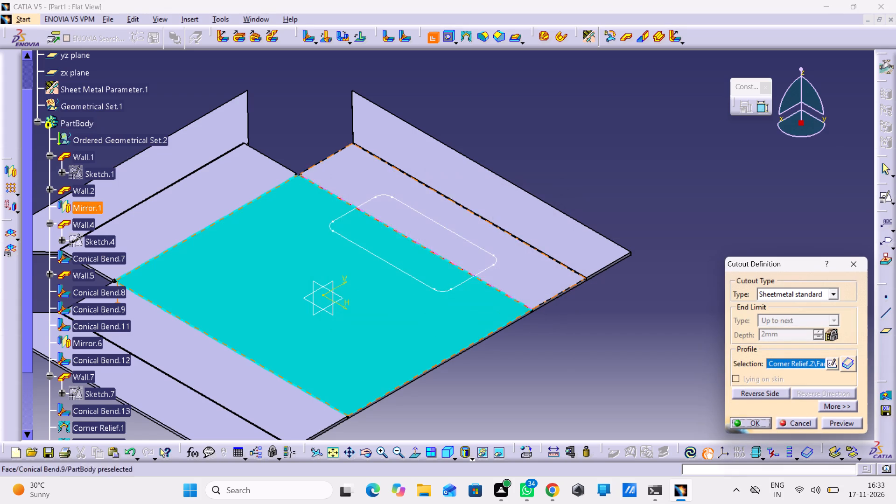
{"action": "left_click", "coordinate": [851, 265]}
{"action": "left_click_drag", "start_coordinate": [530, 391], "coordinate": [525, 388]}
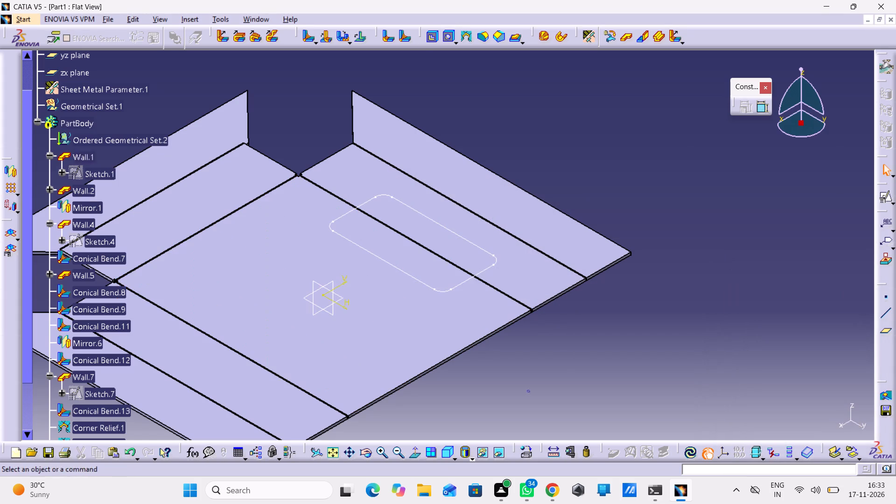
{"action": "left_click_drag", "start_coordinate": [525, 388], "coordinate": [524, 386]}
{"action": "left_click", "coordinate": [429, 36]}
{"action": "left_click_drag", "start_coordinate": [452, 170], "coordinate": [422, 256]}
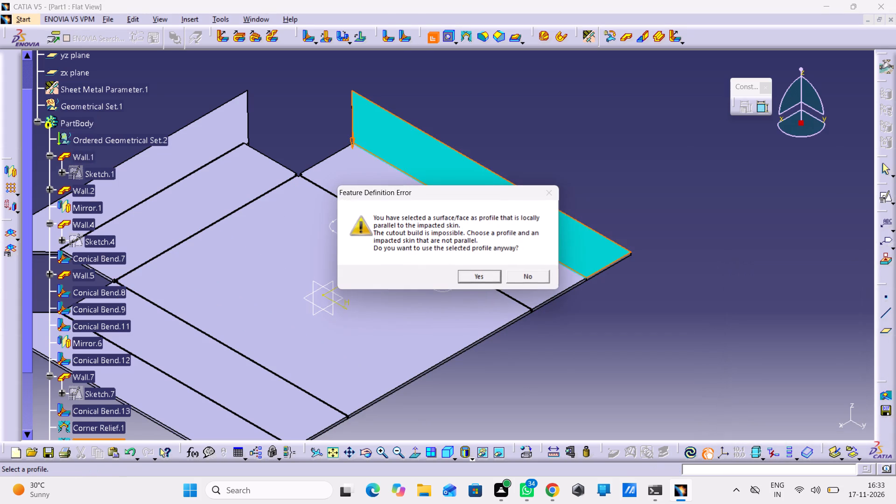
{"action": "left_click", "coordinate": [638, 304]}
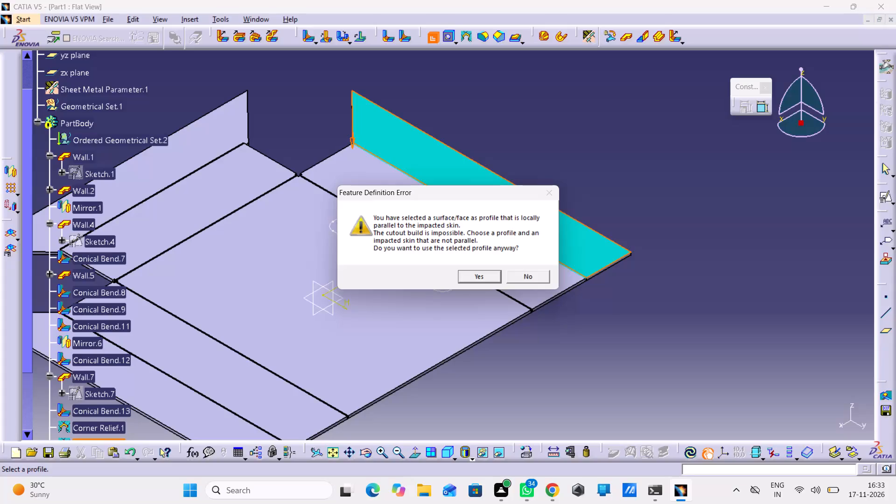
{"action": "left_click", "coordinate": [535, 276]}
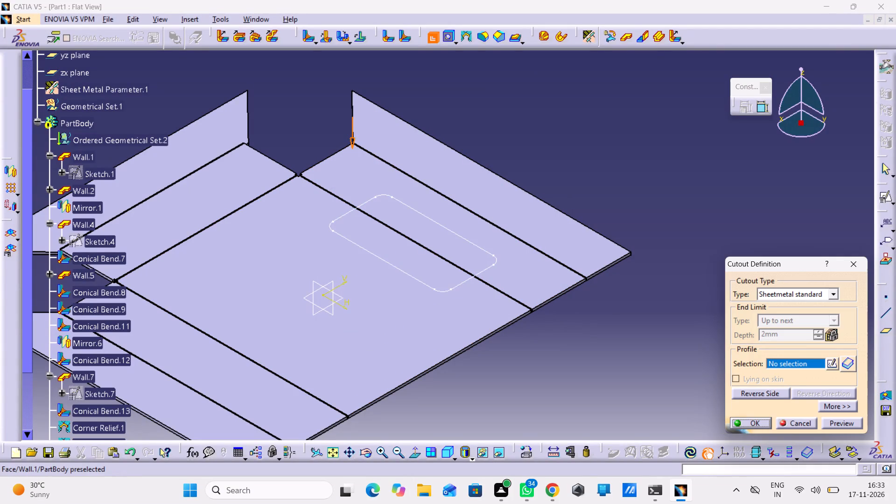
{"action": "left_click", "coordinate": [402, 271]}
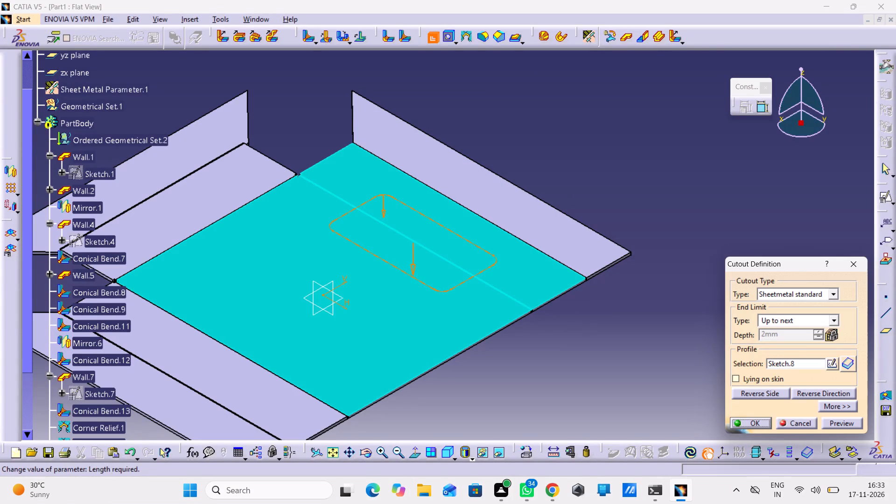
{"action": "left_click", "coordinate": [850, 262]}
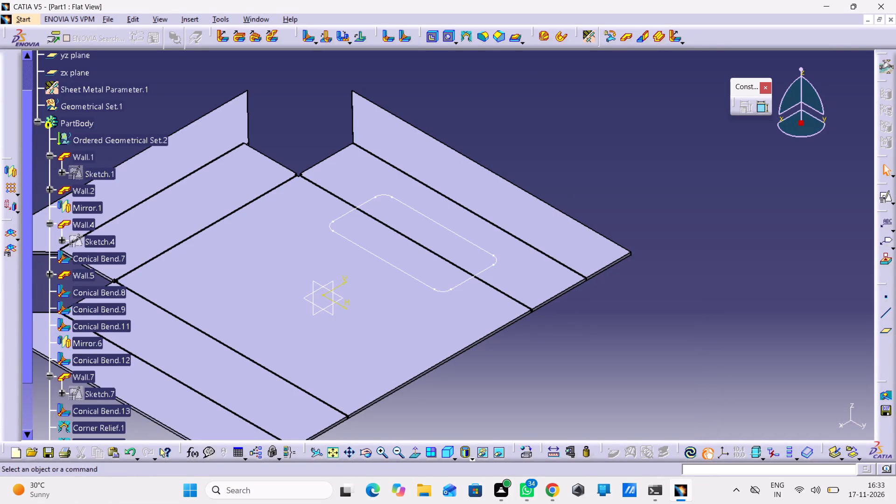
Create a Sheetmetal standard cutout, up to next, from the rounded rectangle sketch across the bend between base and side wall.
{"action": "double_click", "coordinate": [433, 35]}
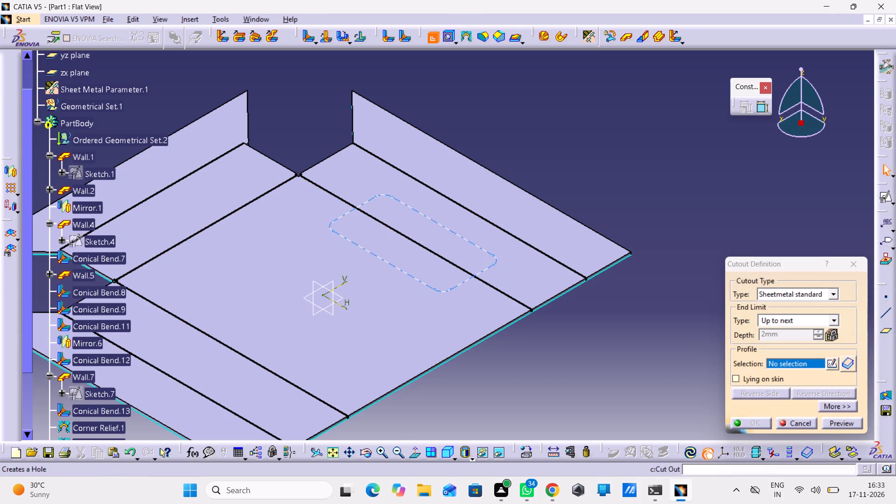
{"action": "middle_click_drag", "start_coordinate": [564, 389], "coordinate": [535, 320]}
{"action": "right_click_drag", "start_coordinate": [556, 382], "coordinate": [535, 320]}
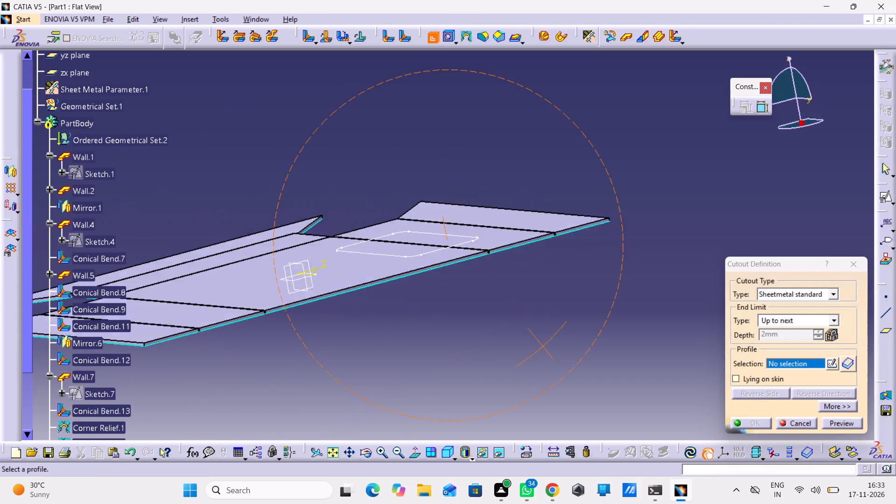
{"action": "right_click_drag", "start_coordinate": [535, 320], "coordinate": [562, 413]}
{"action": "middle_click_drag", "start_coordinate": [535, 320], "coordinate": [562, 413]}
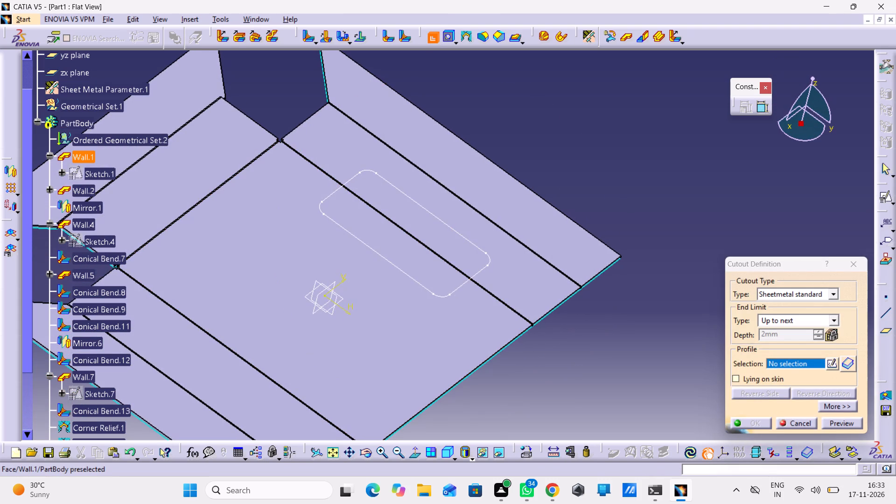
{"action": "left_click", "coordinate": [461, 284]}
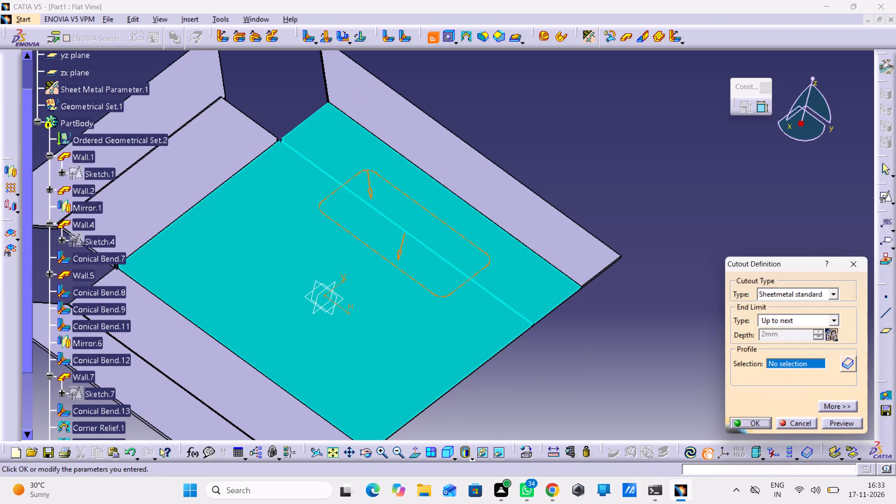
{"action": "left_click", "coordinate": [843, 428]}
{"action": "left_click", "coordinate": [755, 424]}
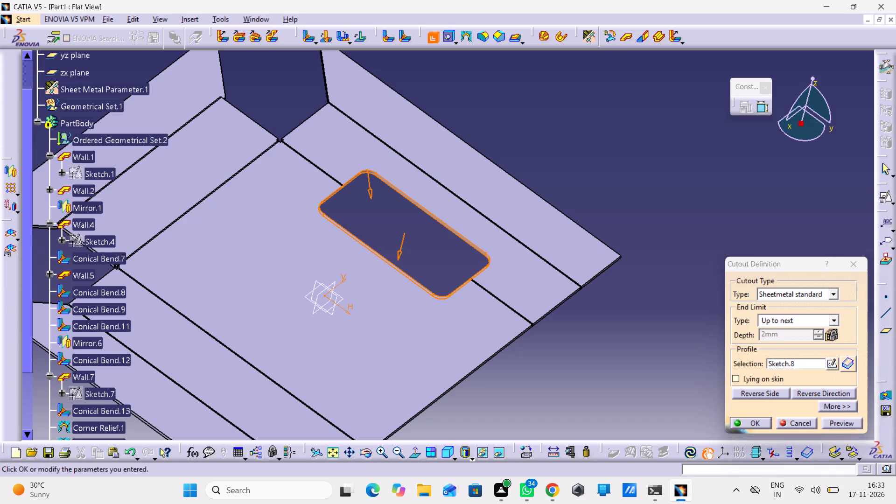
{"action": "left_click", "coordinate": [852, 266]}
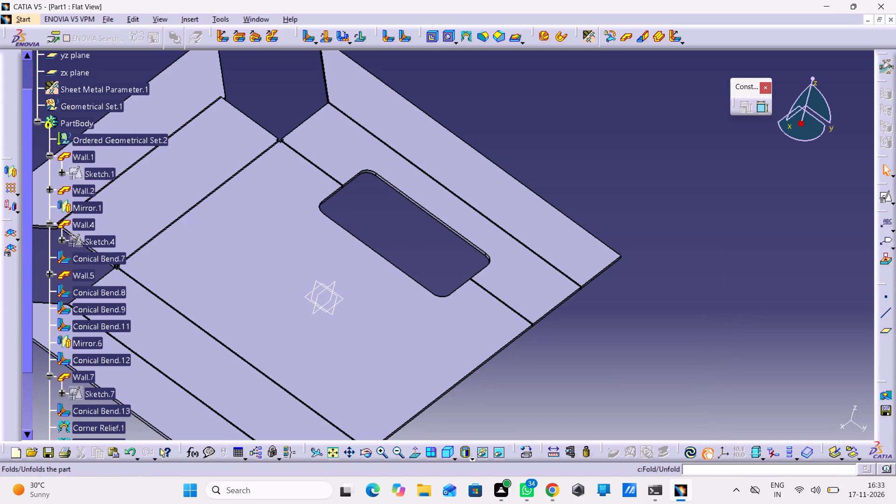
Fold the flattened part back to its 3D view and show the whole part with its cutout.
{"action": "triple_click", "coordinate": [9, 230]}
{"action": "left_click", "coordinate": [8, 231]}
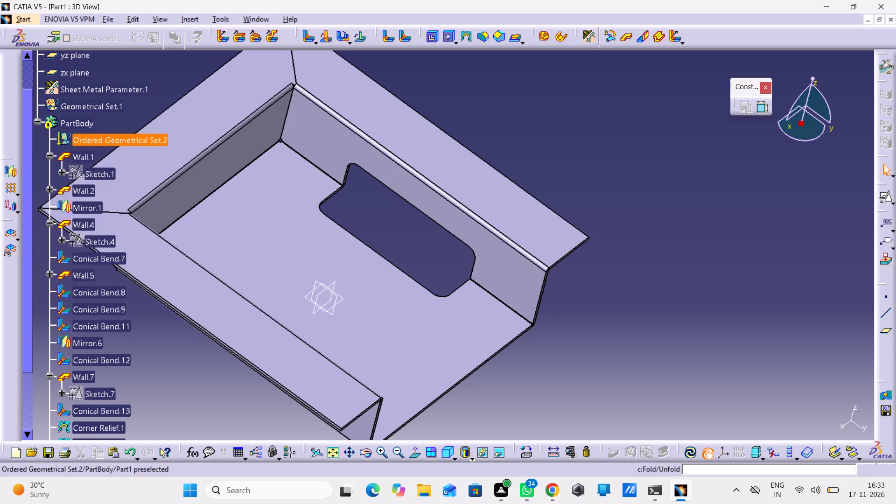
{"action": "middle_click_drag", "start_coordinate": [593, 149], "coordinate": [595, 181]}
{"action": "right_click", "coordinate": [593, 149]}
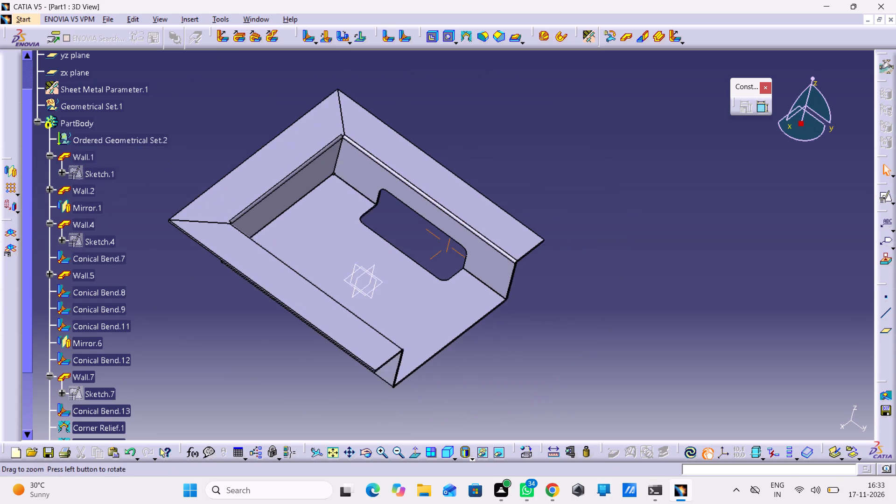
{"action": "middle_click_drag", "start_coordinate": [595, 181], "coordinate": [595, 194]}
{"action": "middle_click_drag", "start_coordinate": [567, 334], "coordinate": [581, 278]}
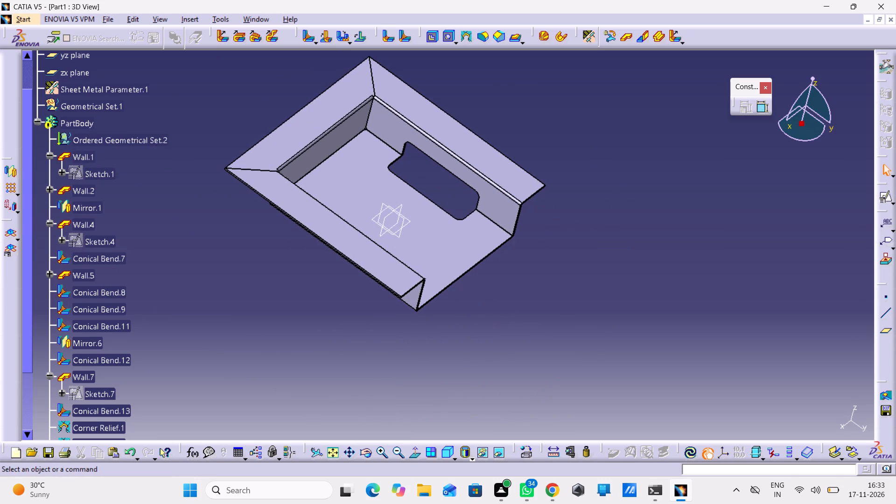